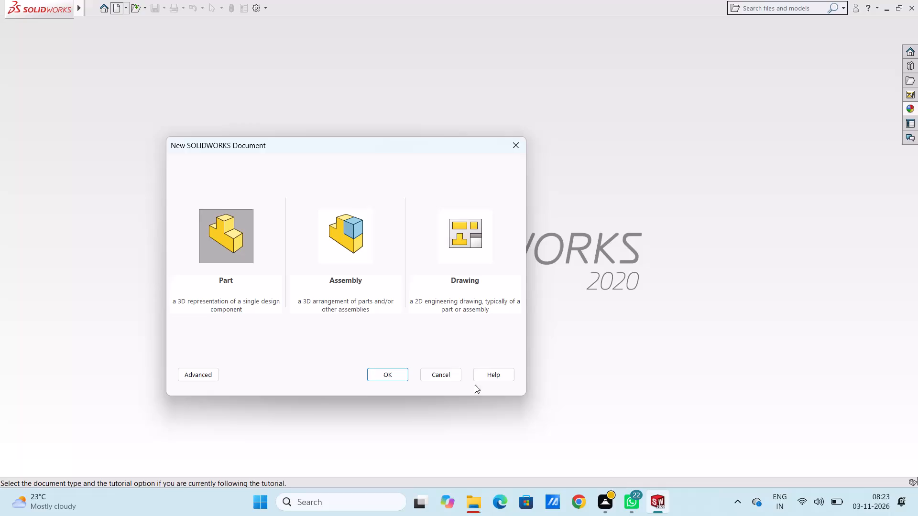
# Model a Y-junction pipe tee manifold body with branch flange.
# Create a new part document.
pyautogui.click(381, 372)
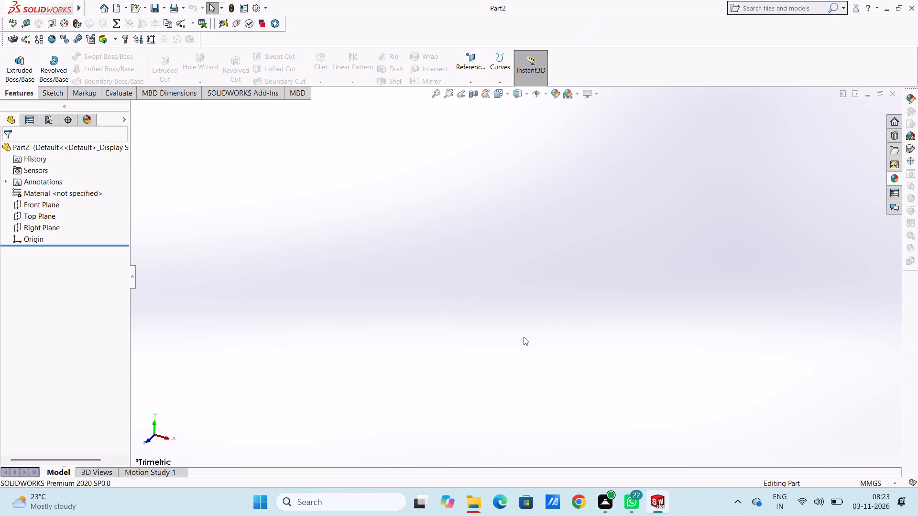
# Start a new sketch on the Top Plane.
pyautogui.click(49, 215)
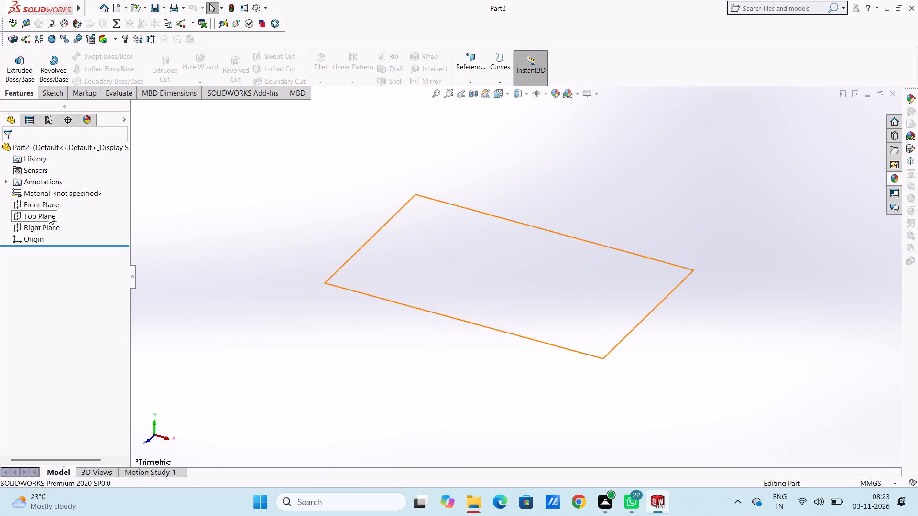
pyautogui.click(57, 201)
pyautogui.click(326, 204)
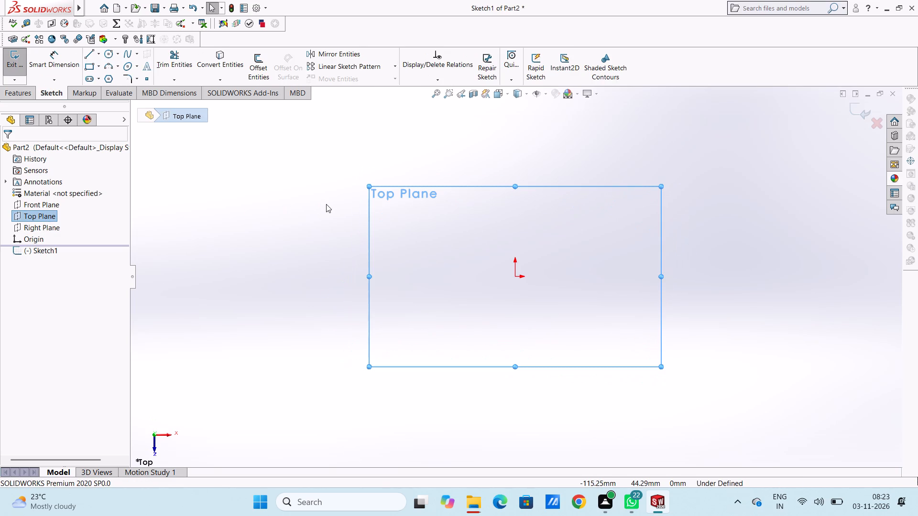
# Sketch a center rectangle from the origin, 50 mm high and 40 mm wide.
pyautogui.click(99, 69)
pyautogui.click(87, 91)
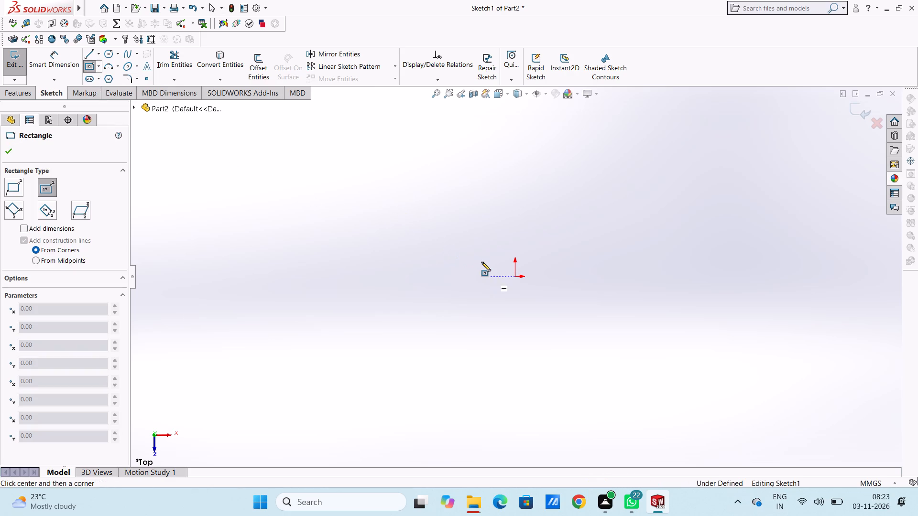
pyautogui.click(514, 277)
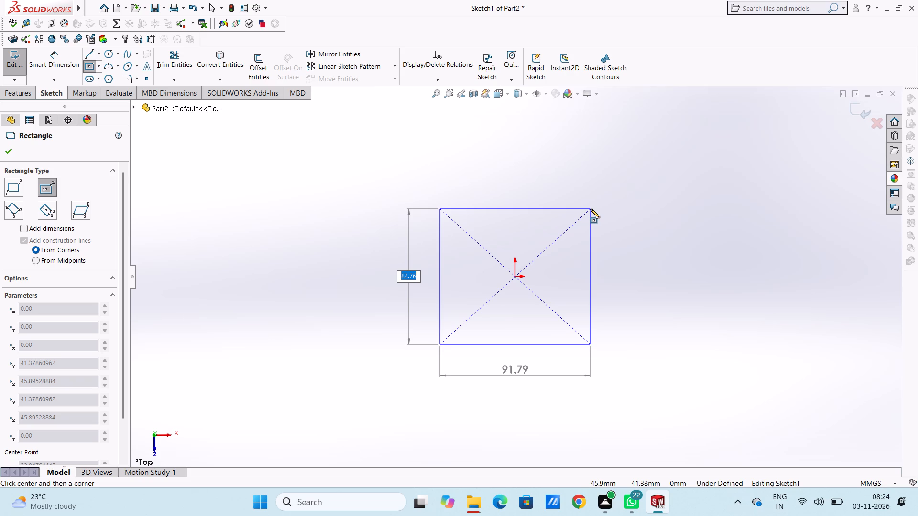
pyautogui.write('50')
pyautogui.press('Return')
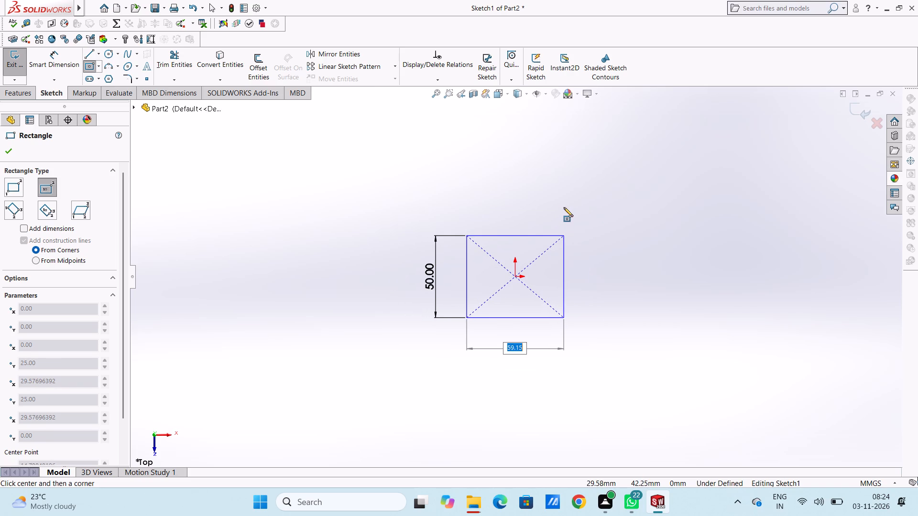
pyautogui.write('40')
pyautogui.press('Return')
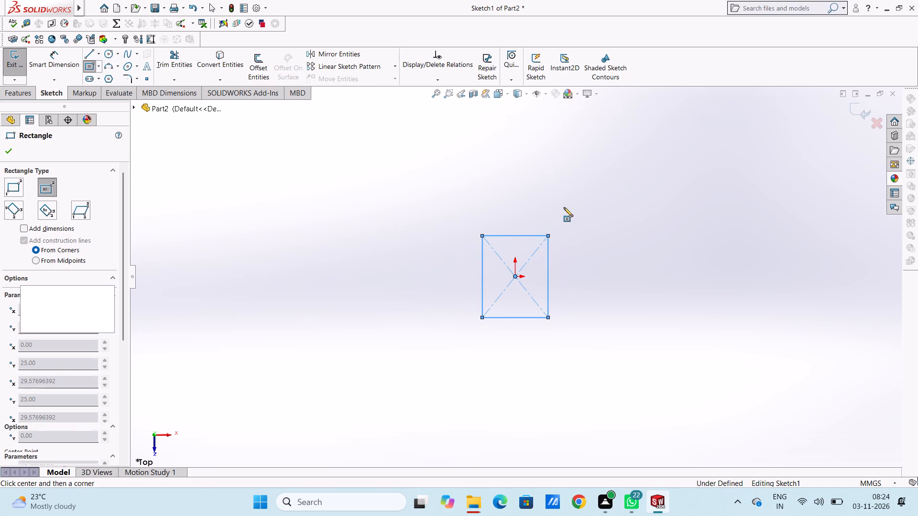
pyautogui.click(8, 156)
pyautogui.click(193, 218)
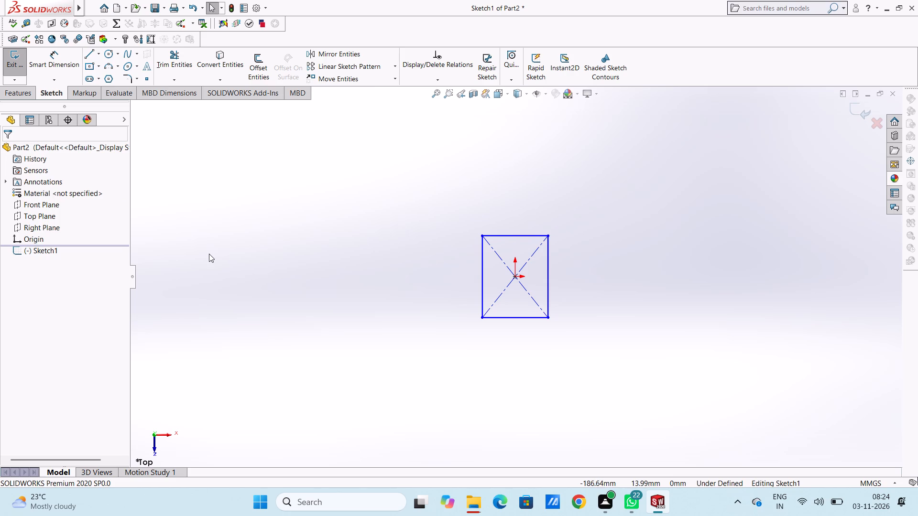
# Dimension the rectangle's vertical side at 50 mm and its horizontal side at 40 mm.
pyautogui.click(61, 60)
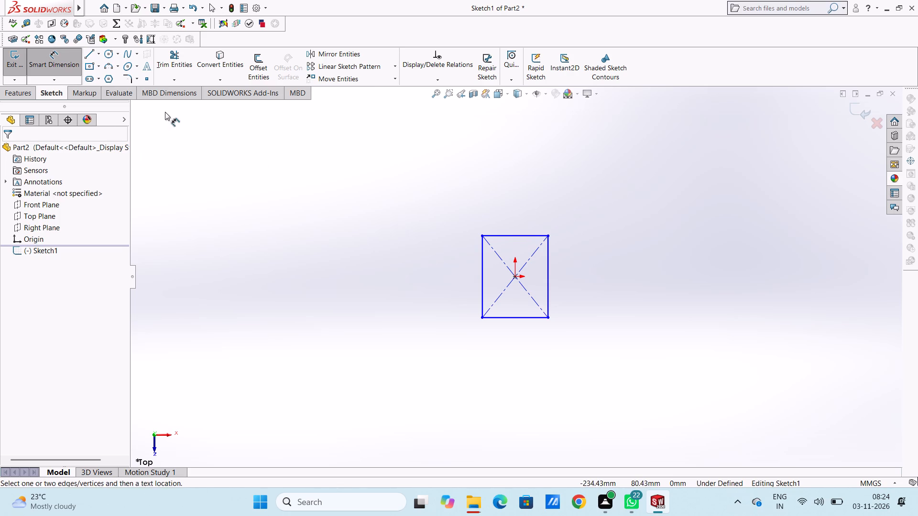
pyautogui.click(484, 247)
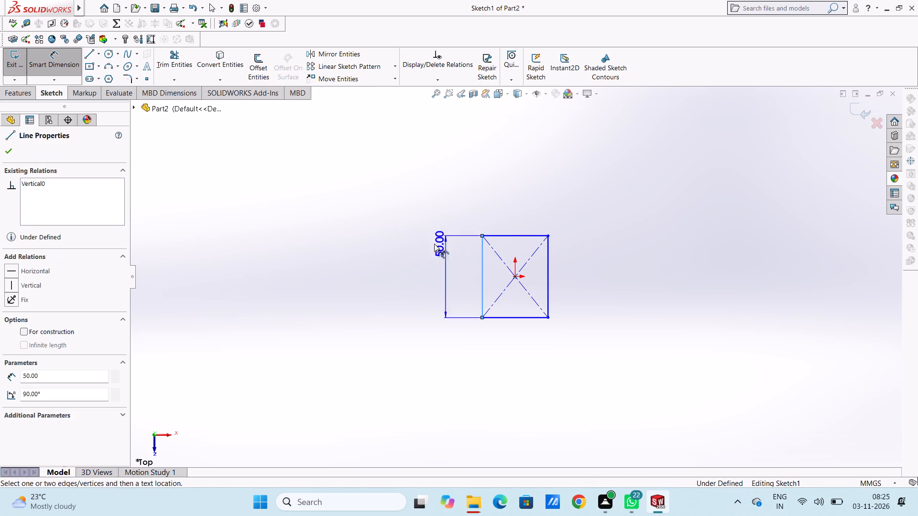
pyautogui.click(333, 199)
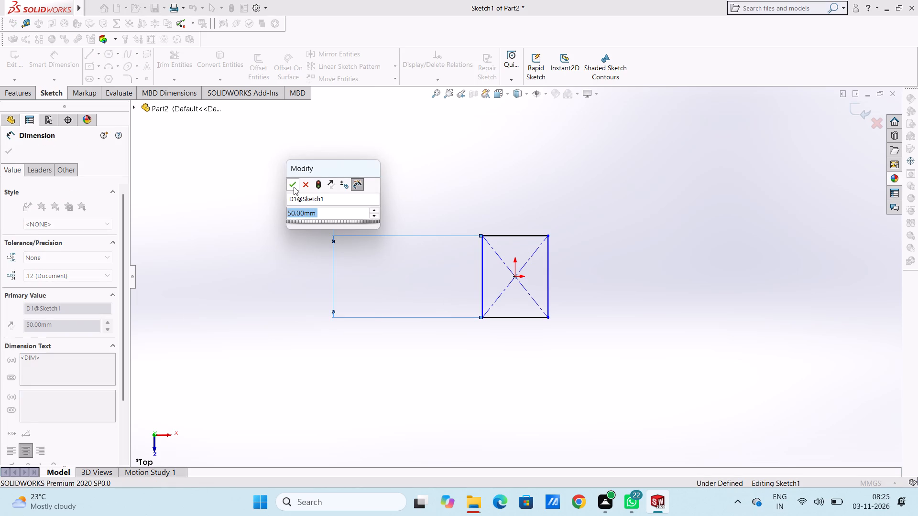
pyautogui.click(294, 187)
pyautogui.click(286, 193)
pyautogui.click(521, 236)
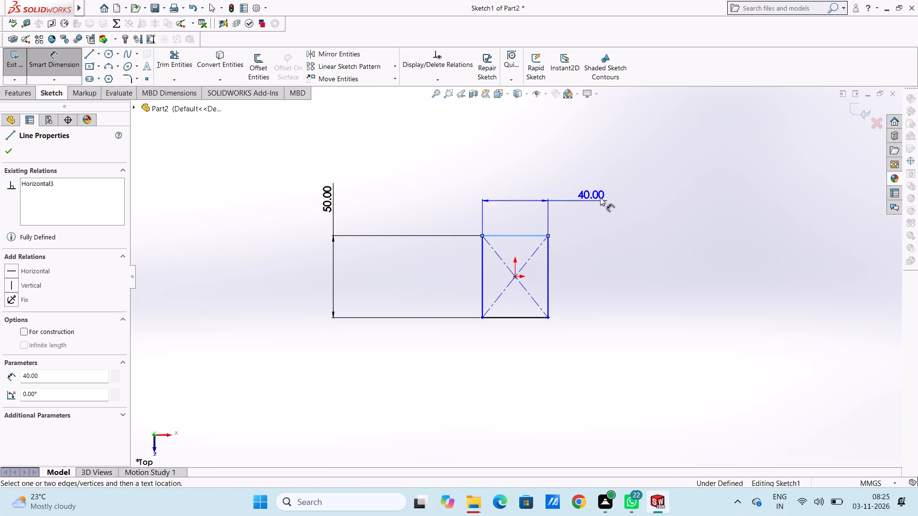
pyautogui.click(695, 150)
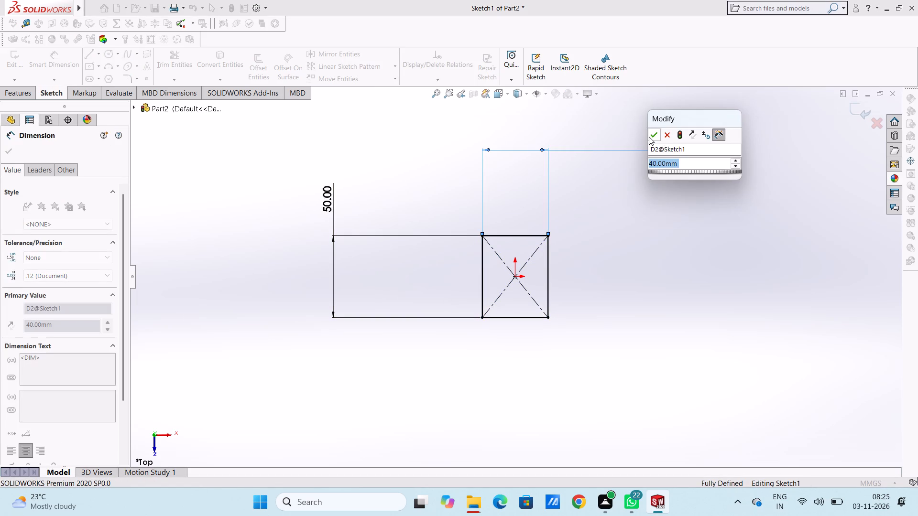
pyautogui.click(649, 136)
pyautogui.click(624, 135)
pyautogui.scroll(-2, 545, 302)
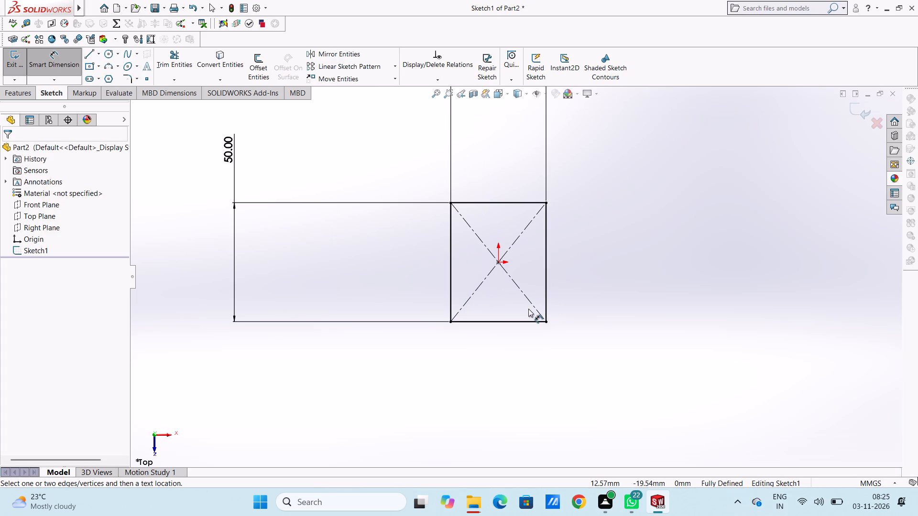
pyautogui.click(67, 70)
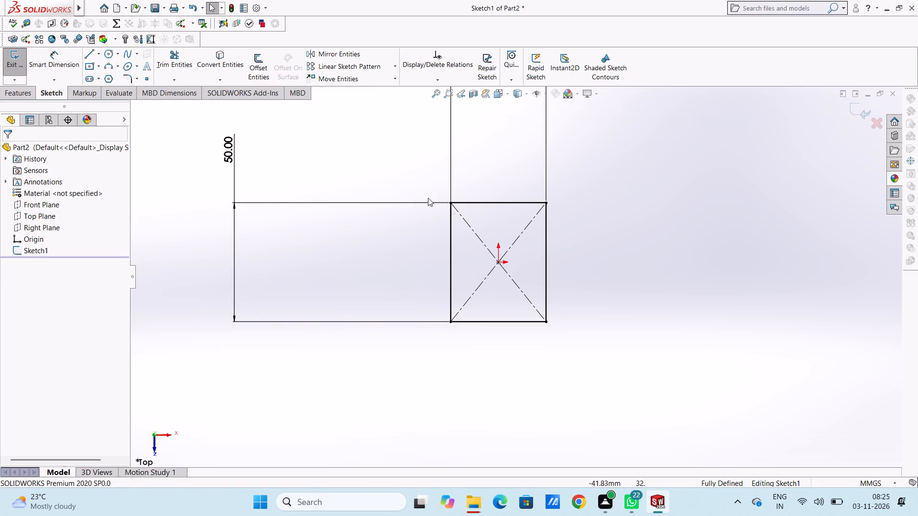
# Round all four corners of the rectangle with 5 mm sketch fillets.
pyautogui.scroll(-1, 534, 246)
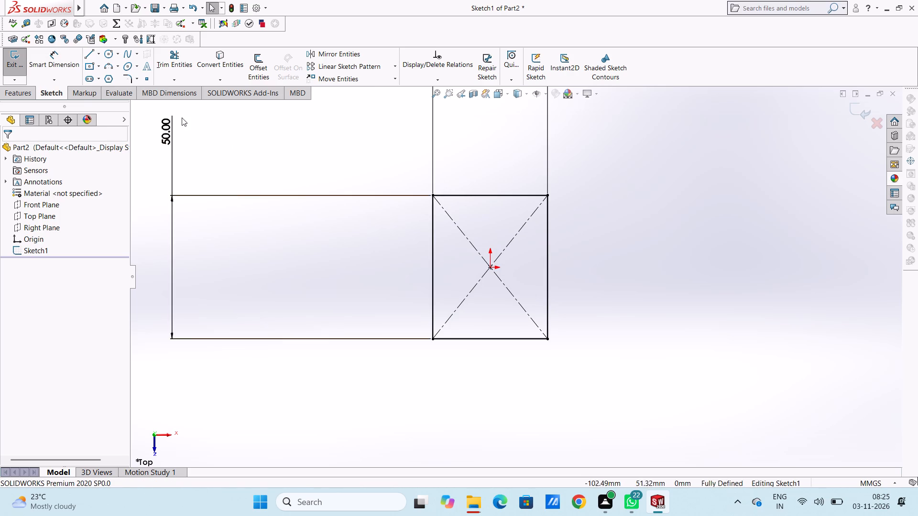
pyautogui.click(123, 78)
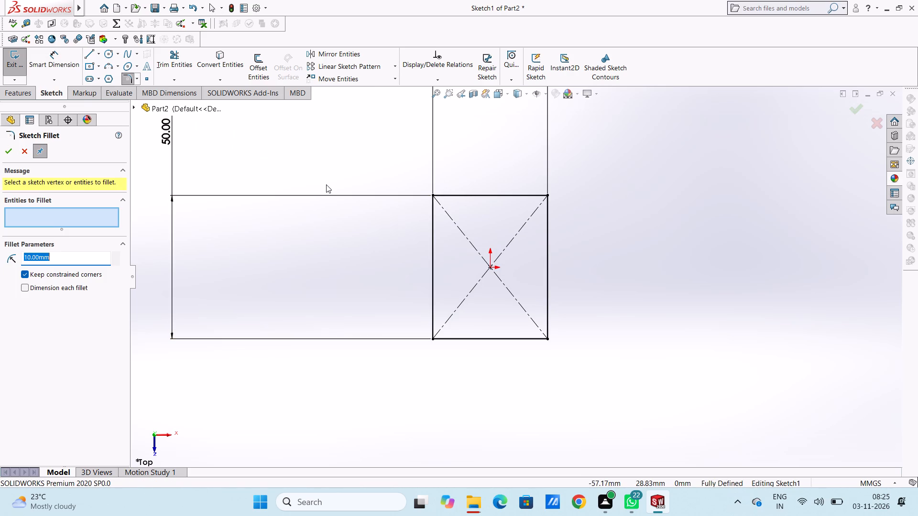
pyautogui.press('5')
pyautogui.press('Return')
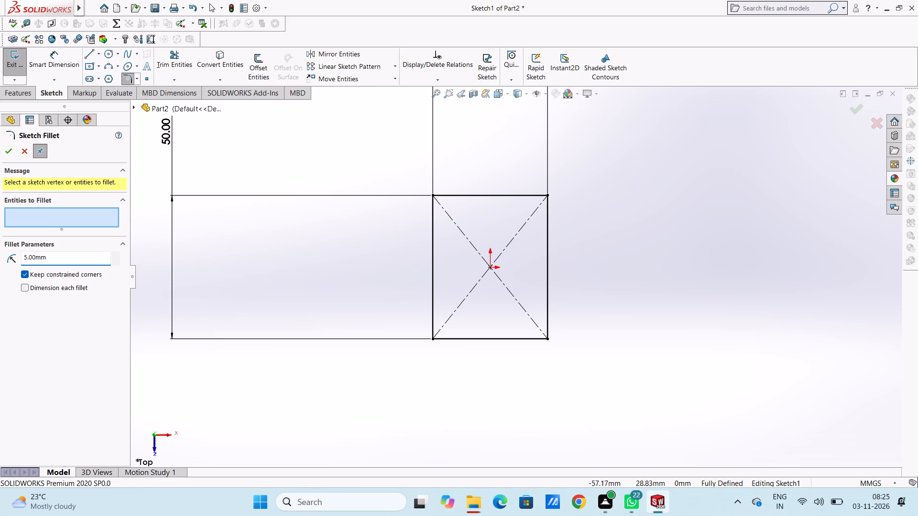
pyautogui.click(435, 197)
pyautogui.click(545, 195)
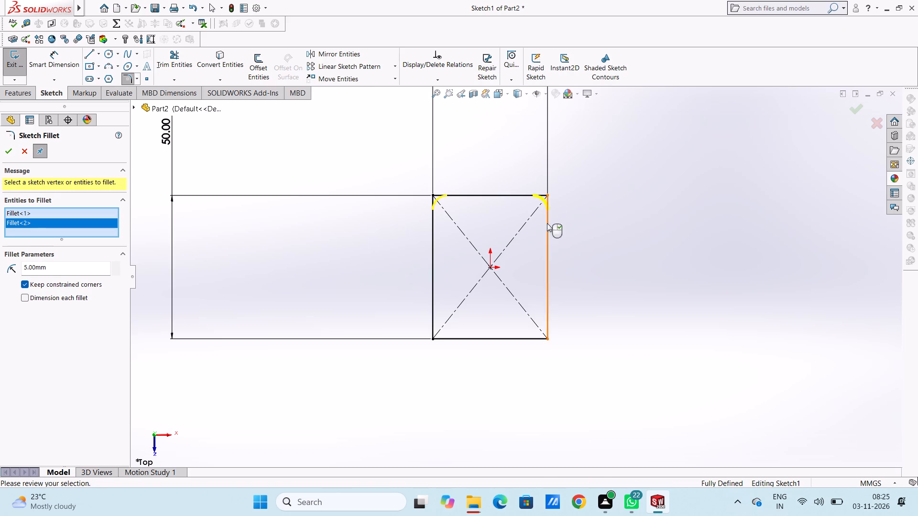
pyautogui.click(547, 338)
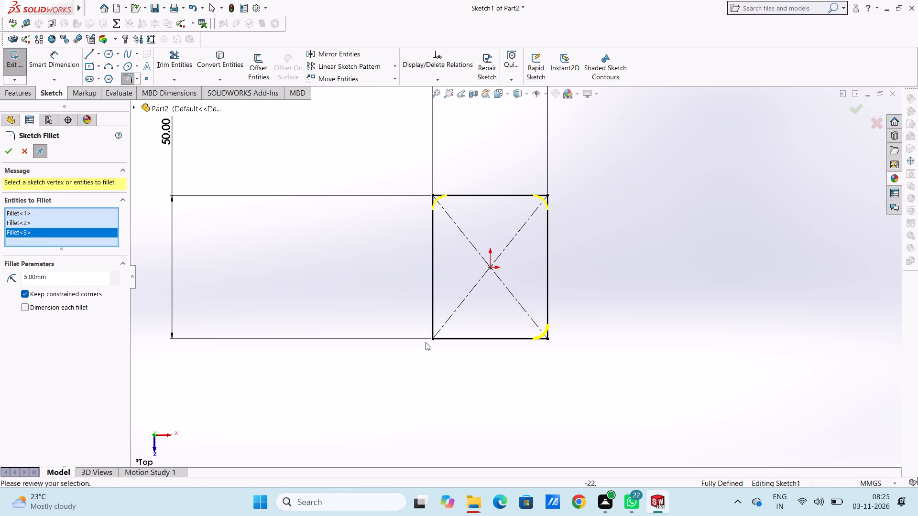
pyautogui.click(434, 338)
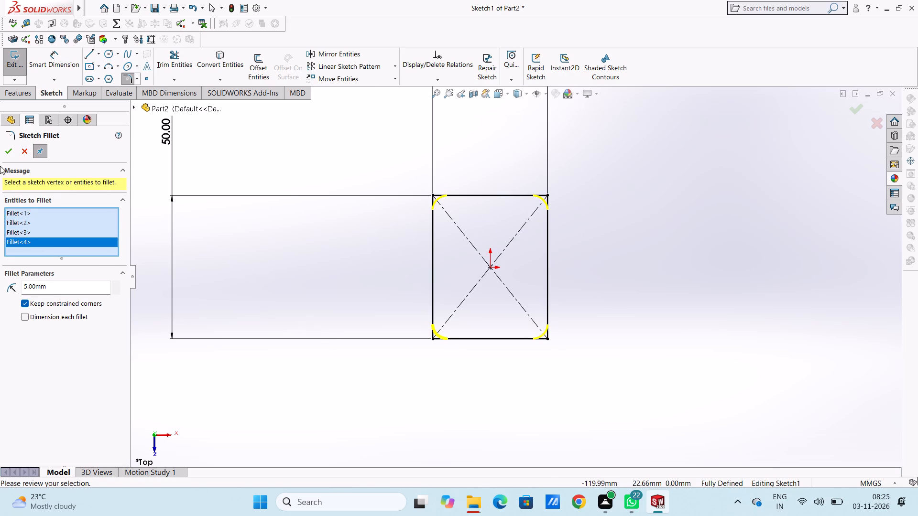
pyautogui.click(8, 151)
pyautogui.click(265, 165)
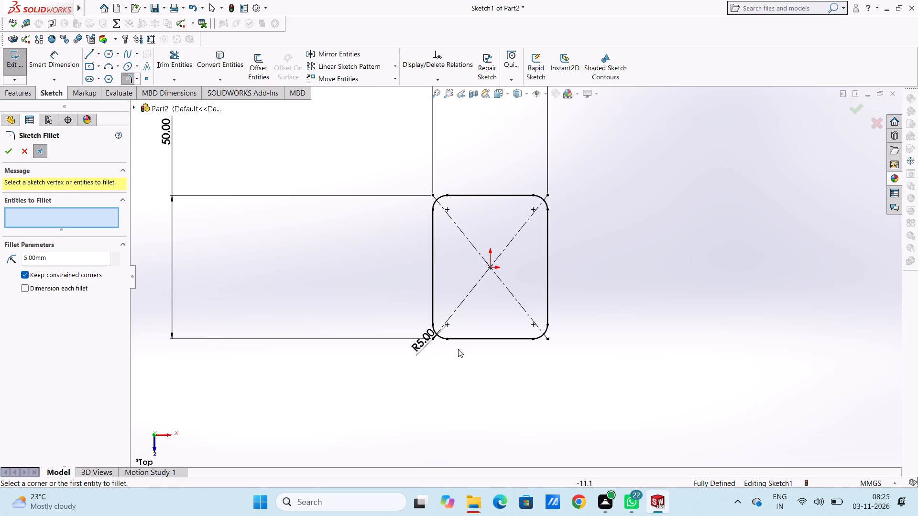
pyautogui.click(7, 152)
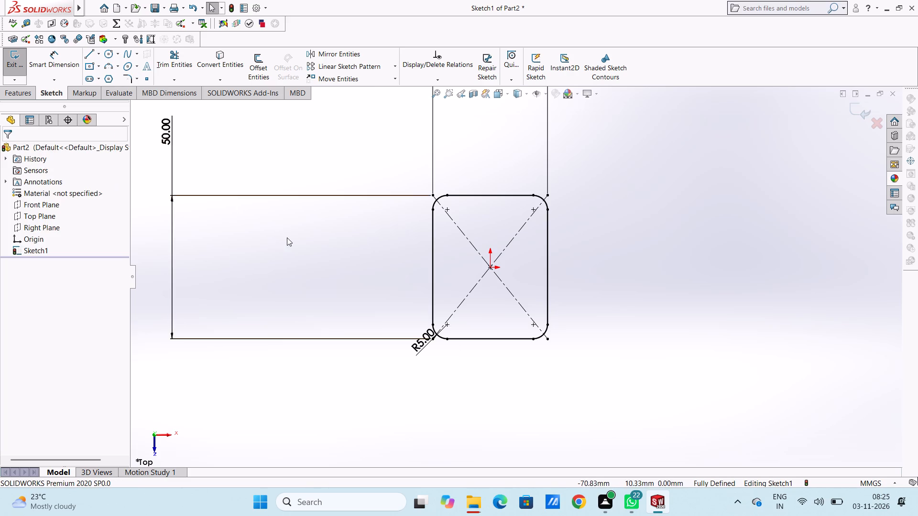
# Move the fillet's radius dimension text clear of the profile, beyond its lower-left corner.
pyautogui.scroll(2, 287, 237)
pyautogui.moveTo(454, 323); pyautogui.dragTo(295, 424)
pyautogui.click(369, 287)
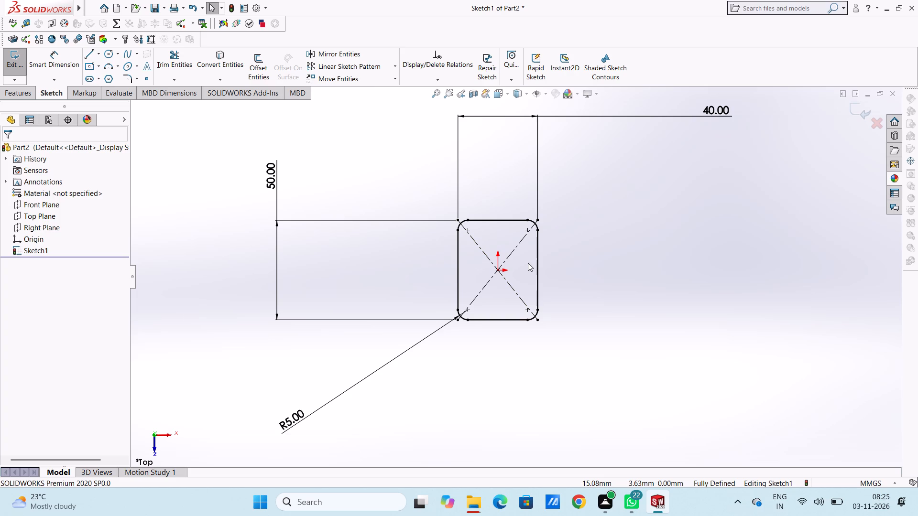
# Sketch two circles of about 2.3 mm radius centred on the centre points of the two upper corner fillets.
pyautogui.scroll(-2, 522, 263)
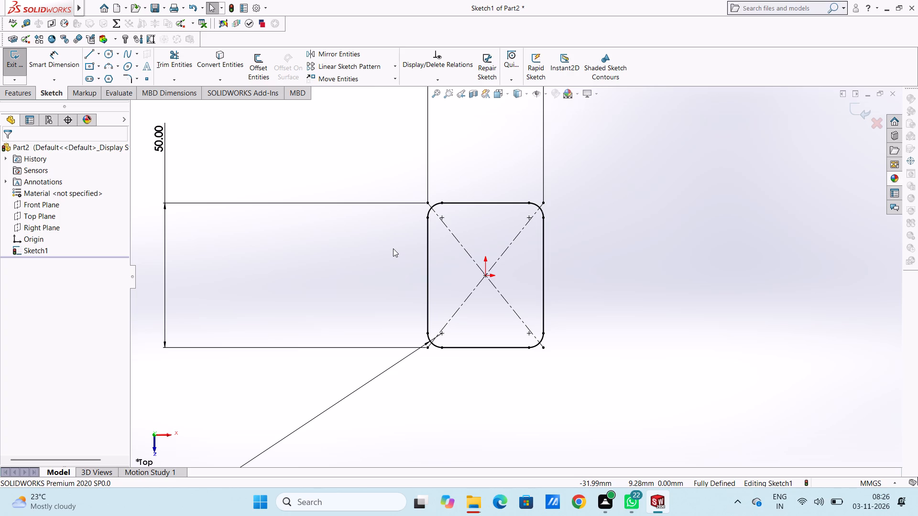
pyautogui.scroll(-1, 411, 260)
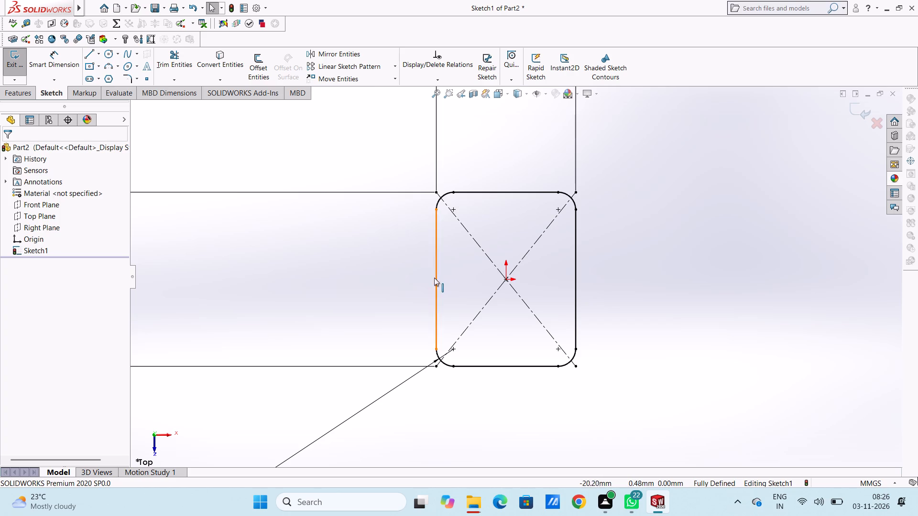
pyautogui.click(107, 51)
pyautogui.scroll(-4, 521, 226)
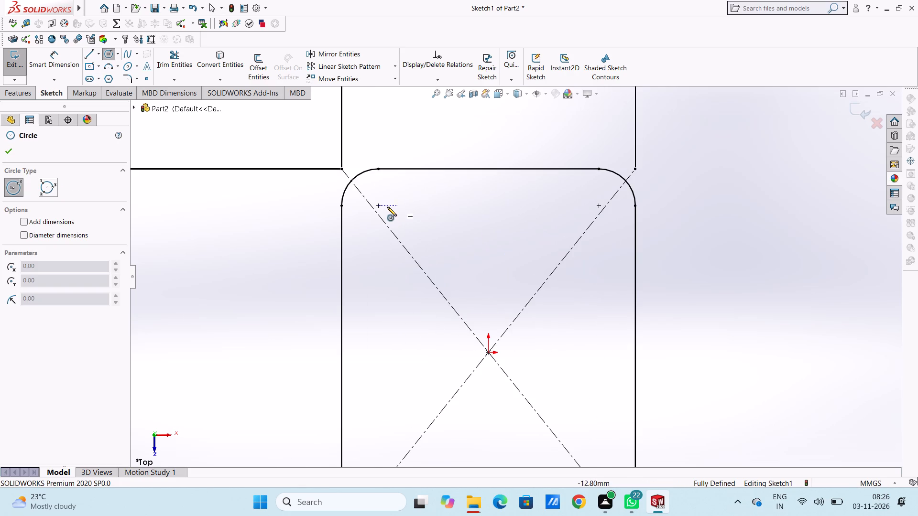
pyautogui.click(377, 204)
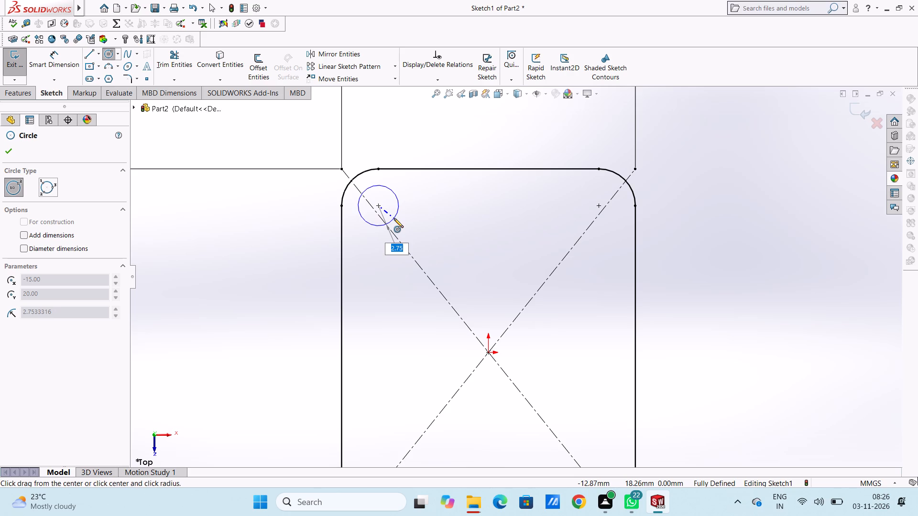
pyautogui.click(392, 216)
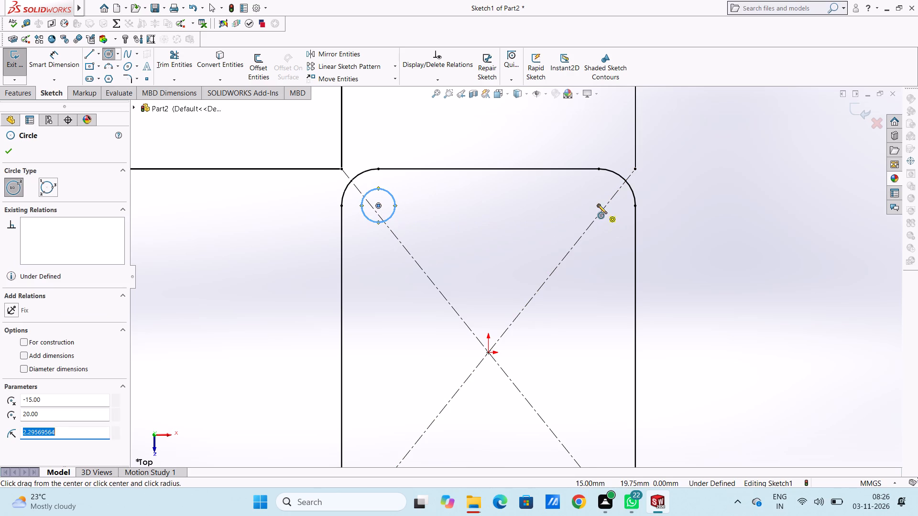
pyautogui.click(597, 206)
pyautogui.click(601, 223)
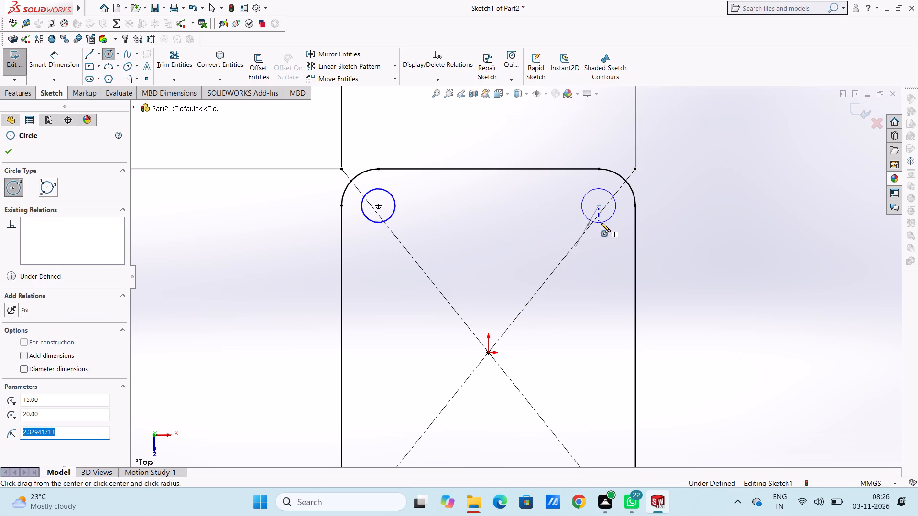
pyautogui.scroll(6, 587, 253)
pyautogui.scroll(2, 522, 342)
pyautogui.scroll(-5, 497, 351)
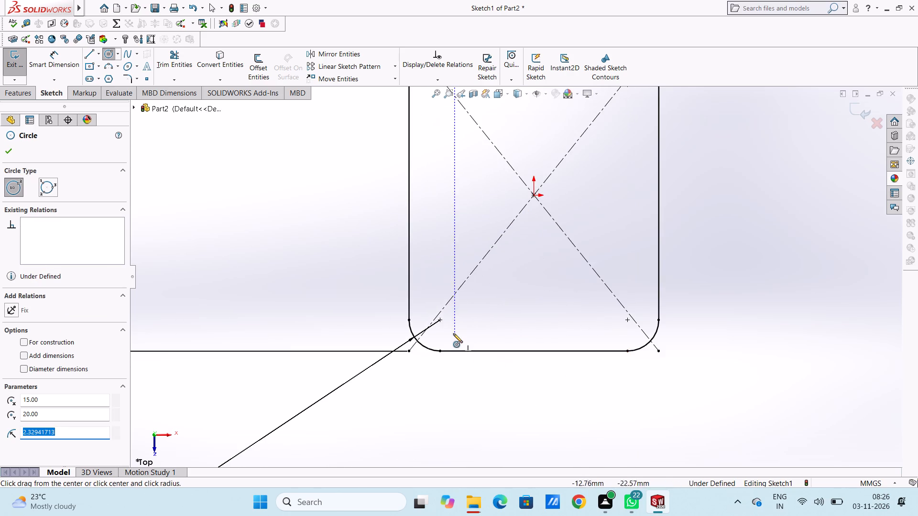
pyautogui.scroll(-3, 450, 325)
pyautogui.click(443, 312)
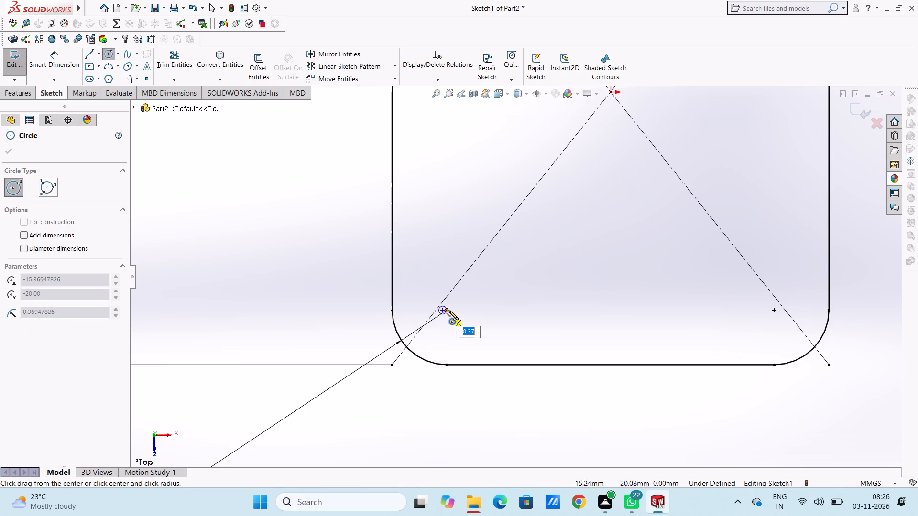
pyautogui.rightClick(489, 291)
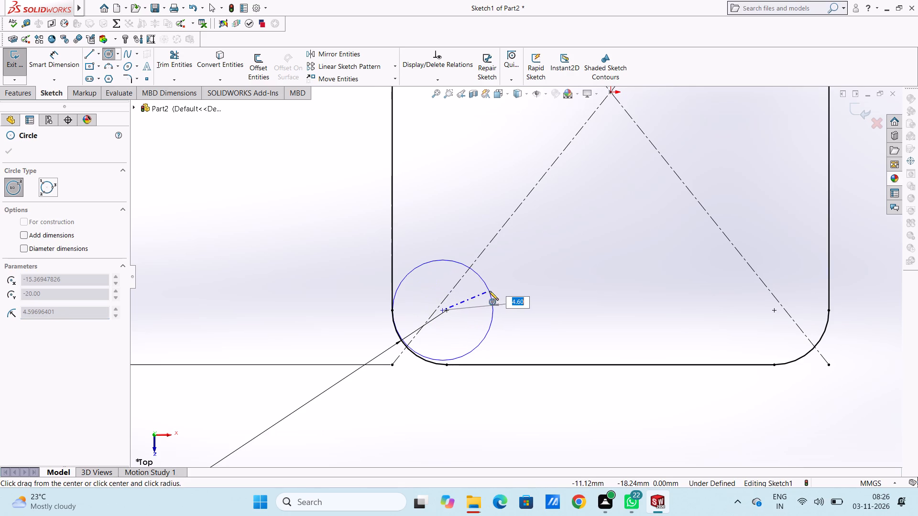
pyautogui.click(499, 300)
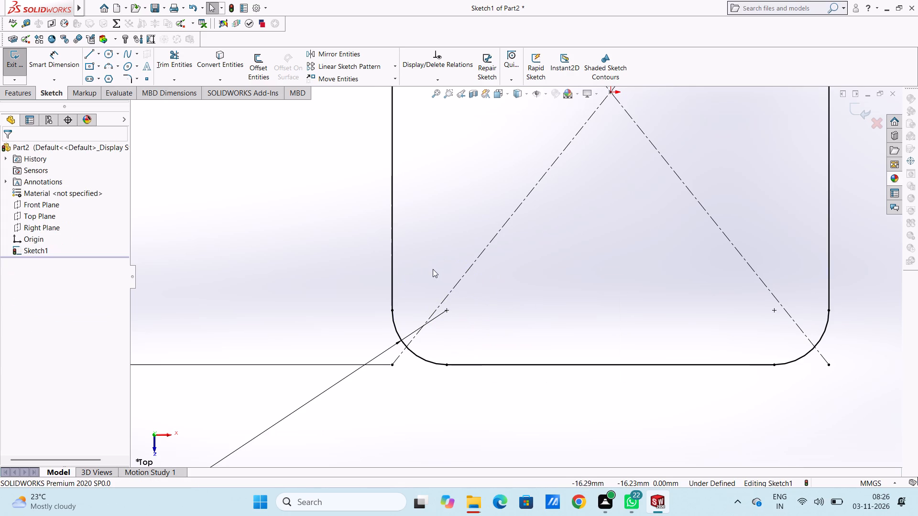
# Sketch two circles of about 1.8 mm and 1.7 mm radius centred on the centre points of the lower-left and lower-right corner fillets.
pyautogui.click(110, 56)
pyautogui.click(446, 311)
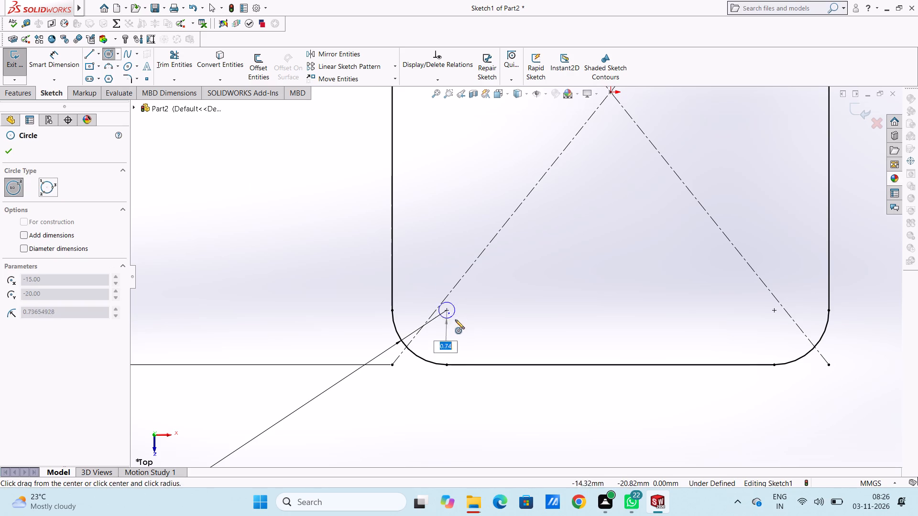
pyautogui.click(461, 324)
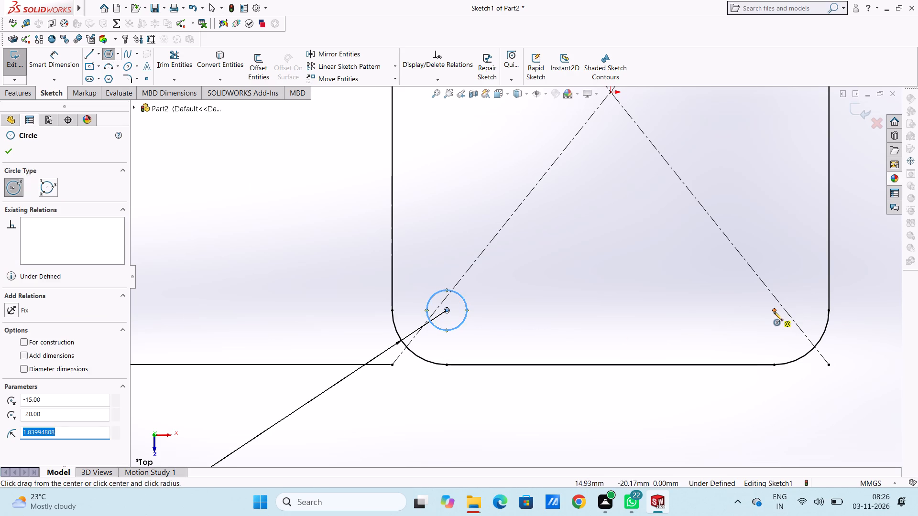
pyautogui.click(774, 311)
pyautogui.click(762, 323)
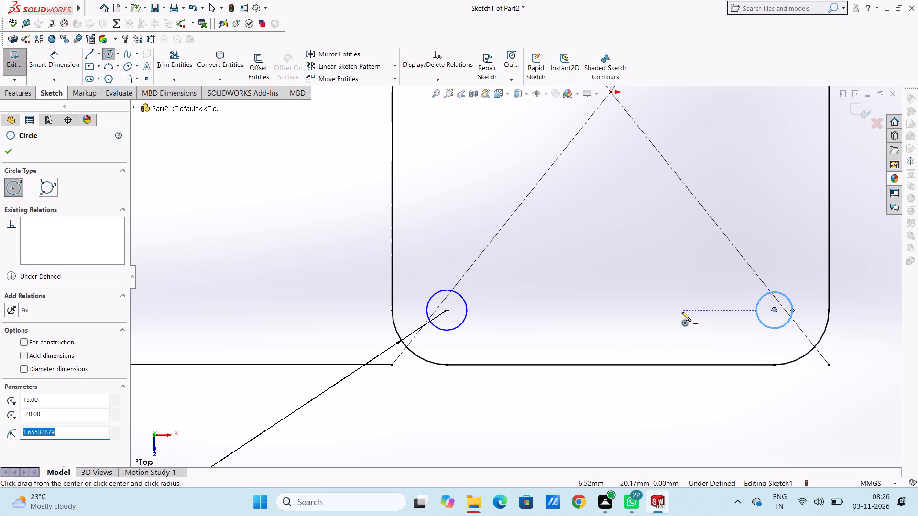
pyautogui.rightClick(240, 201)
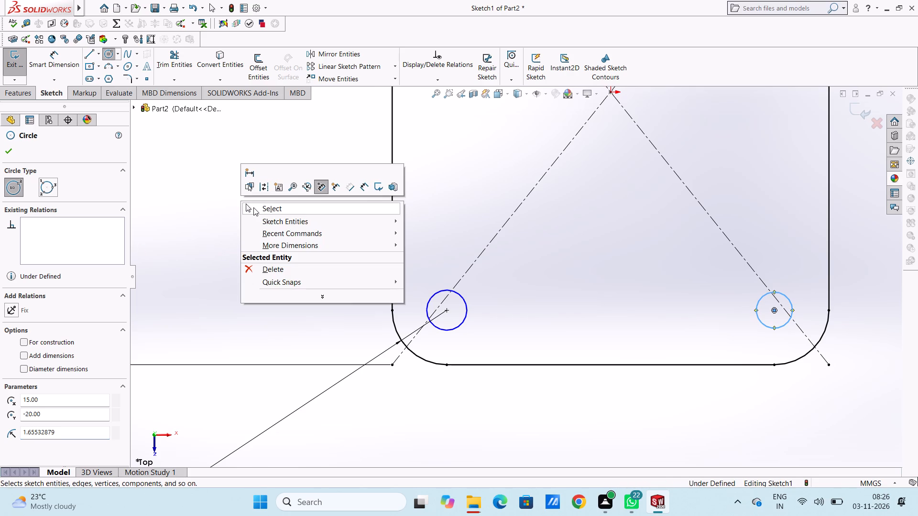
pyautogui.doubleClick(253, 207)
# Dimension the upper-left circle's diameter at 6 mm, placing the text outside the profile.
pyautogui.scroll(5, 429, 219)
pyautogui.scroll(2, 550, 192)
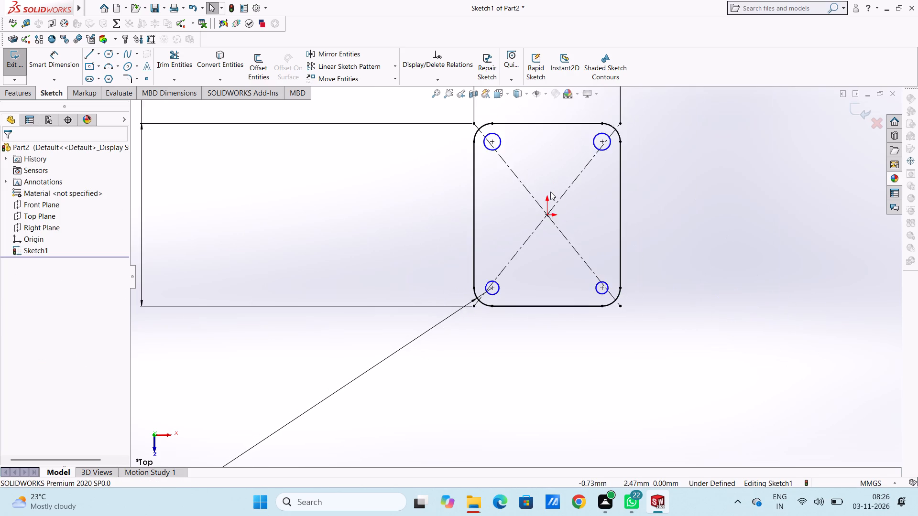
pyautogui.scroll(-1, 550, 192)
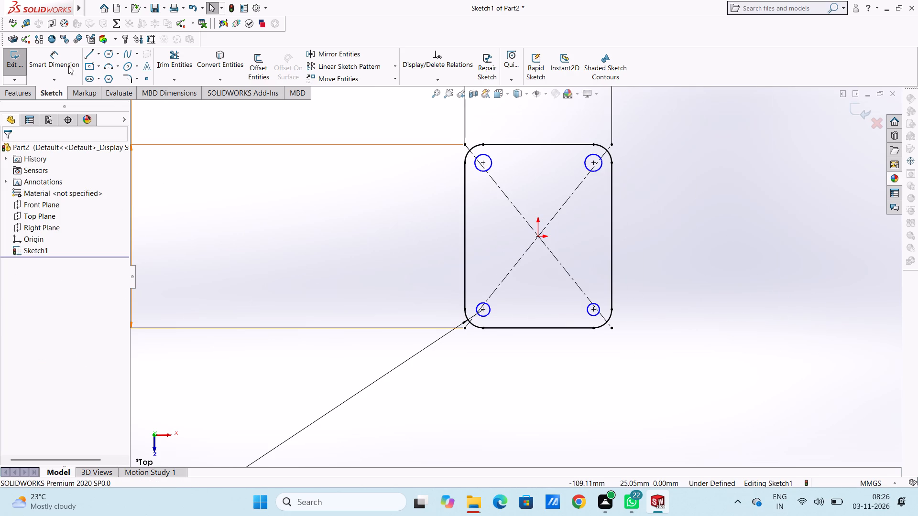
pyautogui.click(67, 65)
pyautogui.click(480, 170)
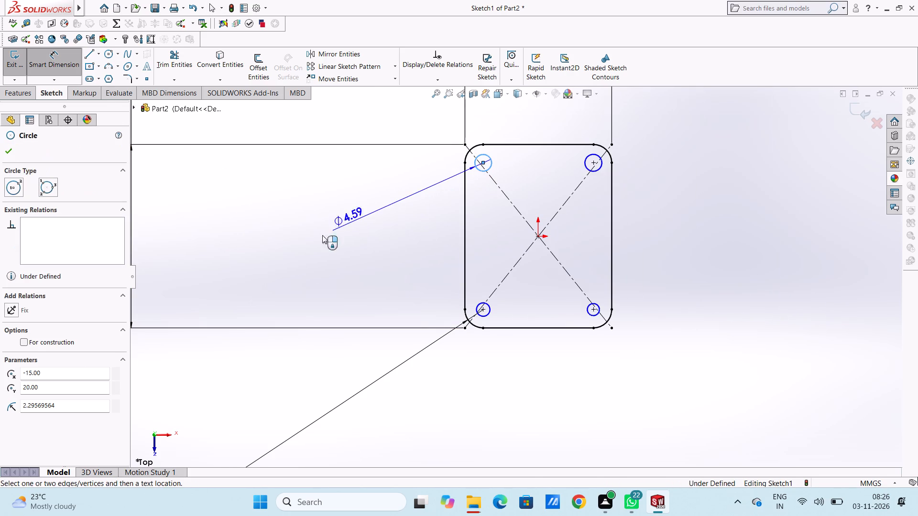
pyautogui.scroll(1, 297, 245)
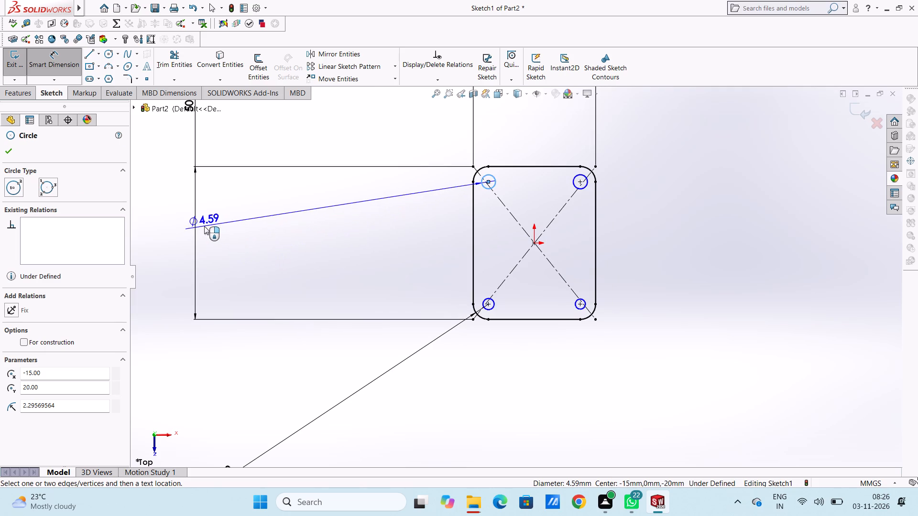
pyautogui.scroll(2, 204, 226)
pyautogui.click(228, 292)
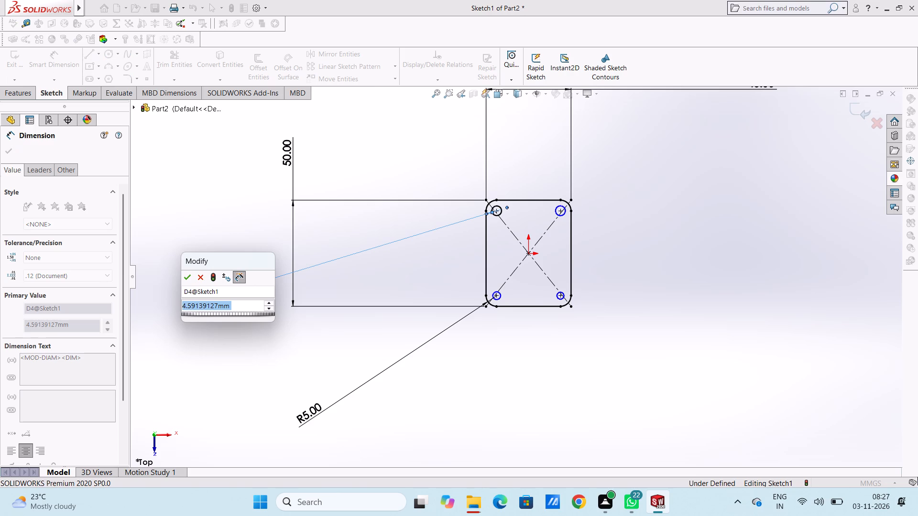
pyautogui.press('6')
pyautogui.press('Return')
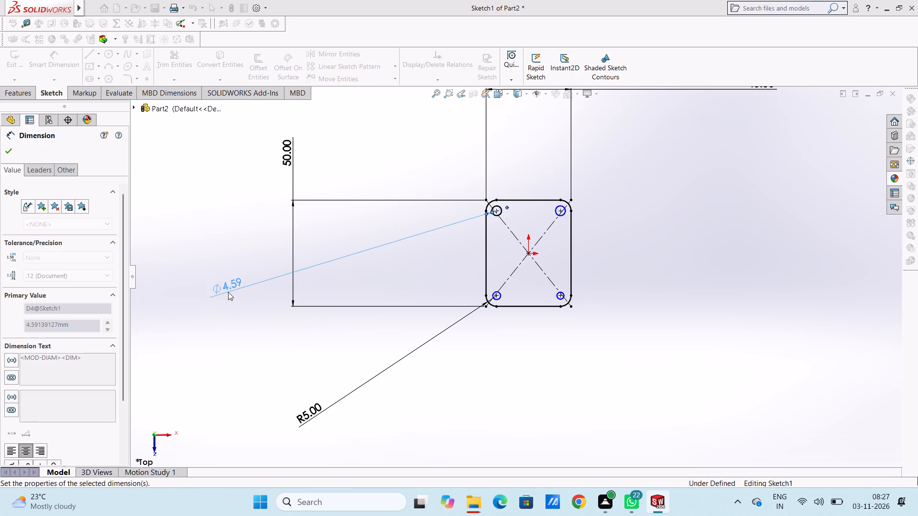
pyautogui.click(388, 171)
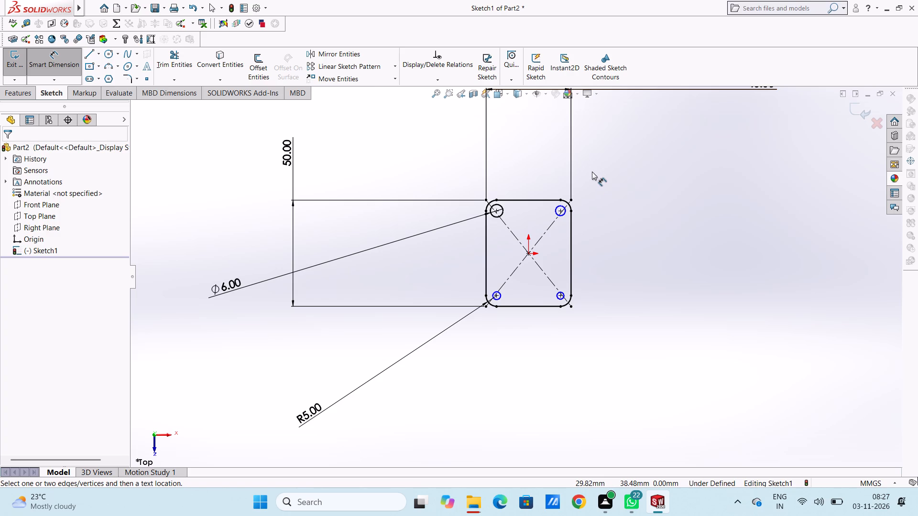
# Dimension the upper-right circle's diameter at 6 mm, placing the text outside the profile.
pyautogui.scroll(-6, 582, 208)
pyautogui.click(497, 259)
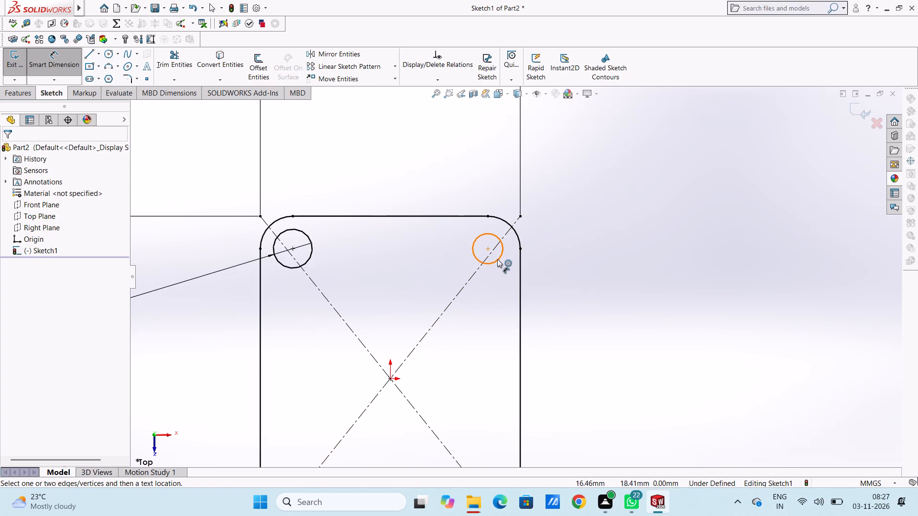
pyautogui.scroll(4, 622, 320)
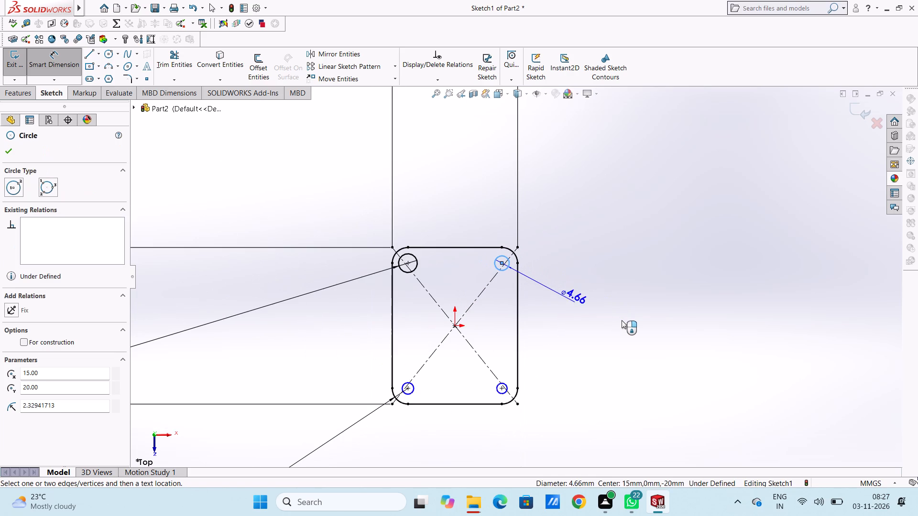
pyautogui.click(636, 350)
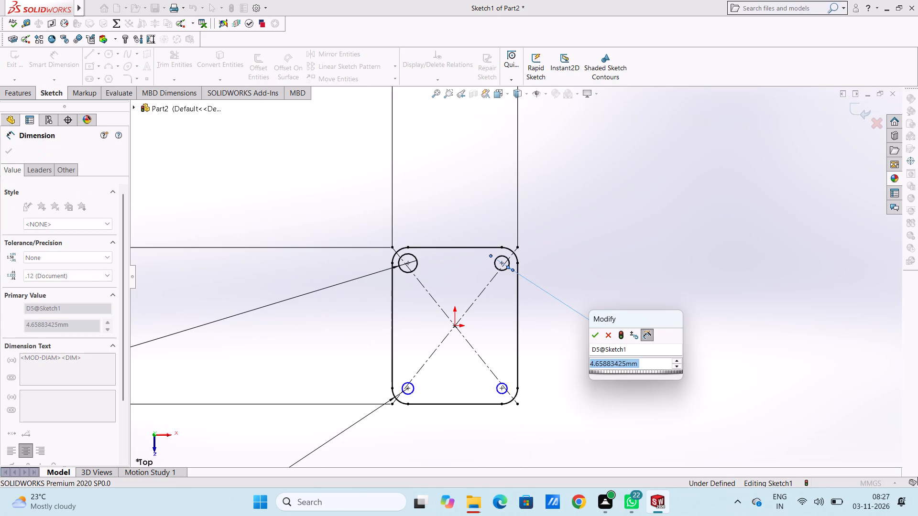
pyautogui.press('6')
pyautogui.press('Return')
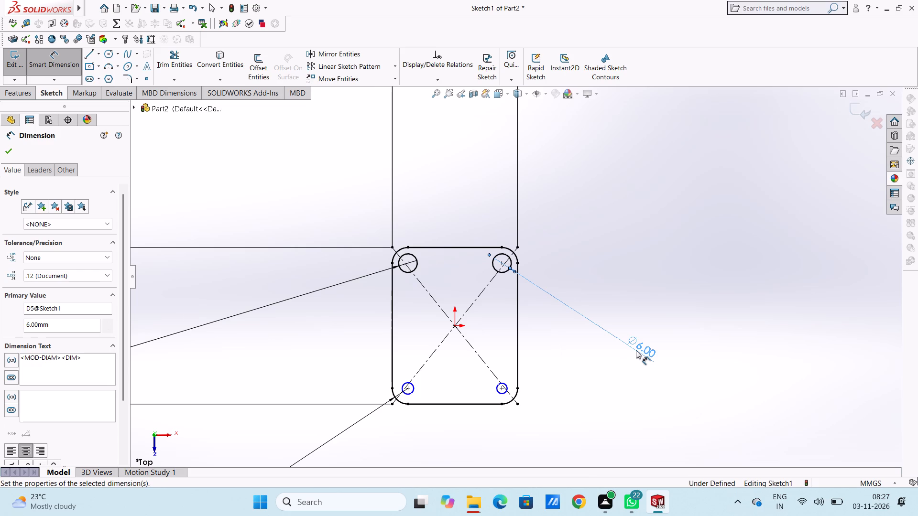
pyautogui.click(645, 196)
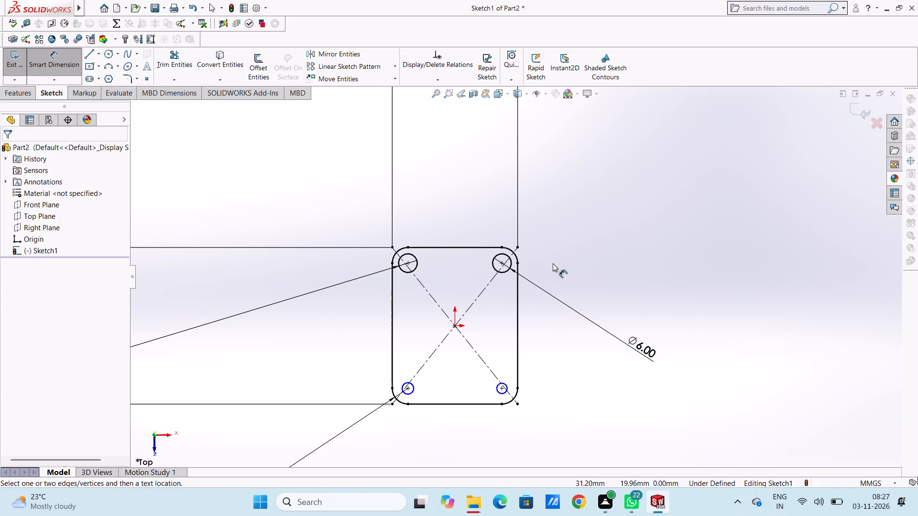
# Set the diameter dimensions of both upper circles to 3 mm.
pyautogui.doubleClick(638, 348)
pyautogui.press('3')
pyautogui.press('Return')
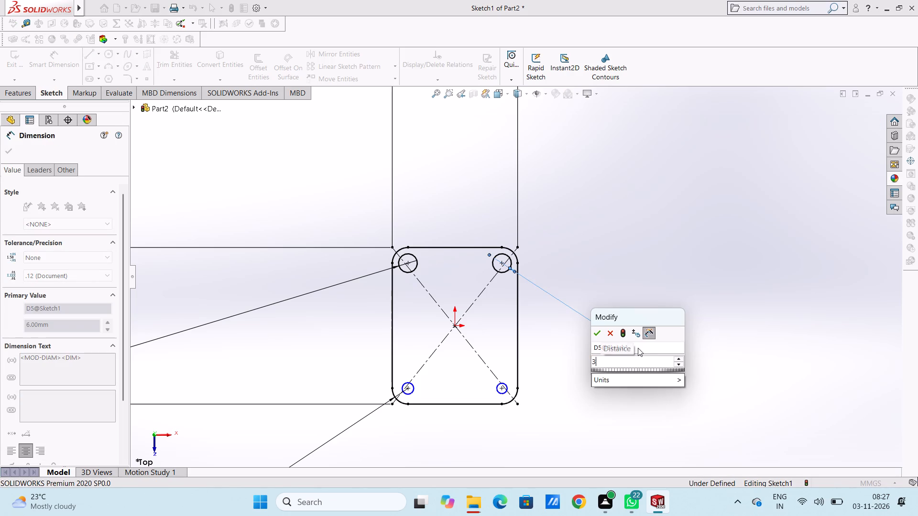
pyautogui.click(593, 278)
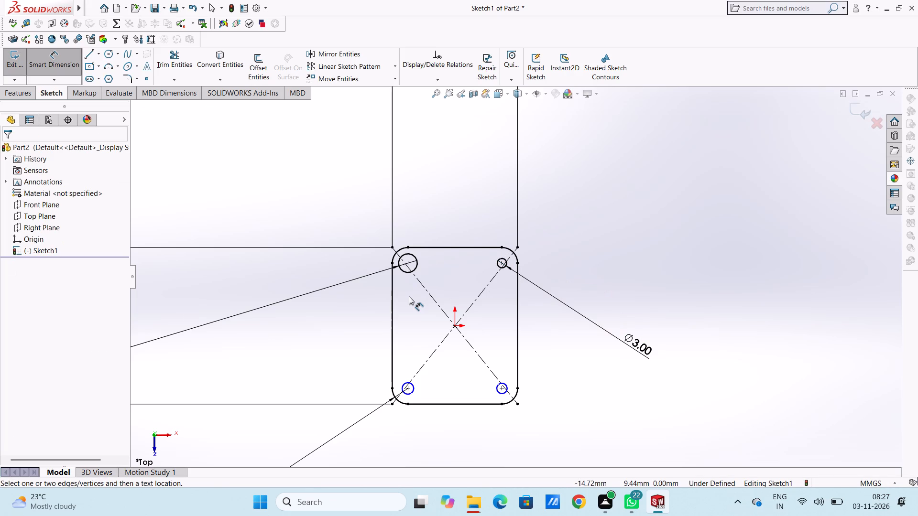
pyautogui.scroll(4, 412, 320)
pyautogui.doubleClick(265, 322)
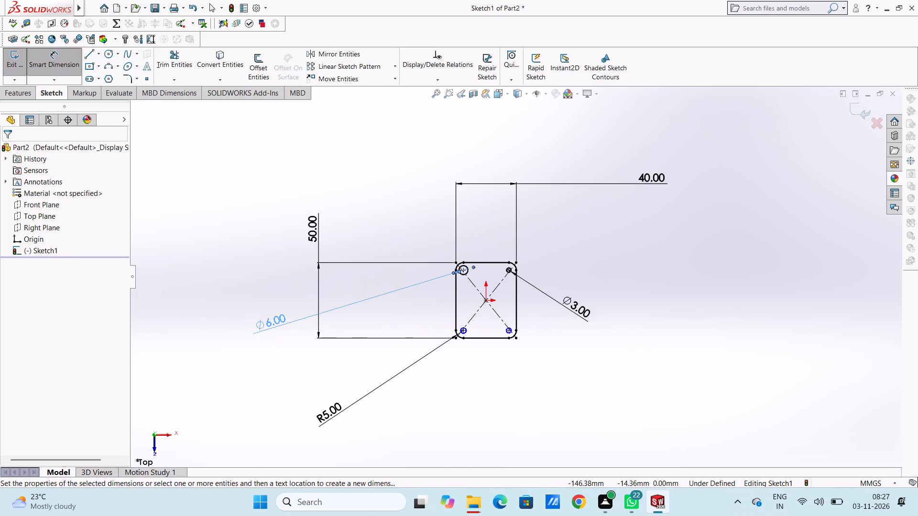
pyautogui.press('3')
pyautogui.press('Return')
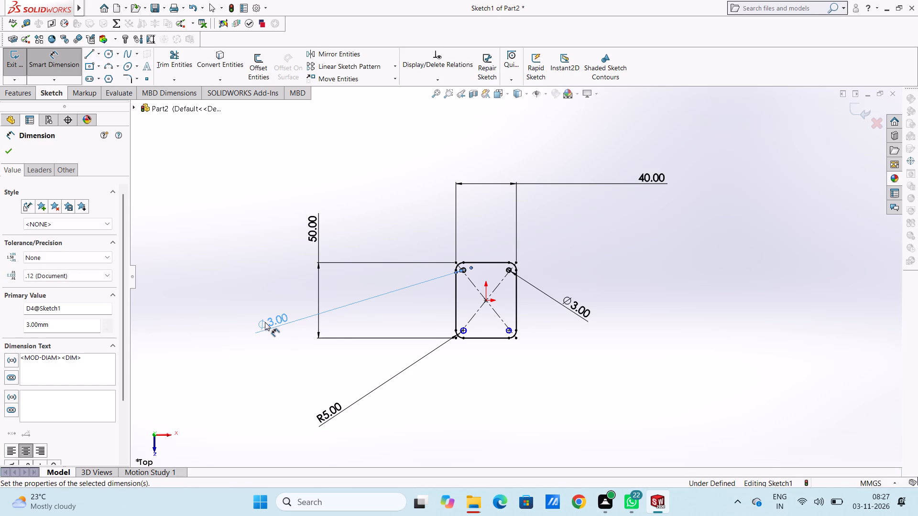
pyautogui.click(376, 215)
# Dimension the lower-left circle's diameter at 3 mm, placing the text outside the profile.
pyautogui.scroll(-2, 469, 378)
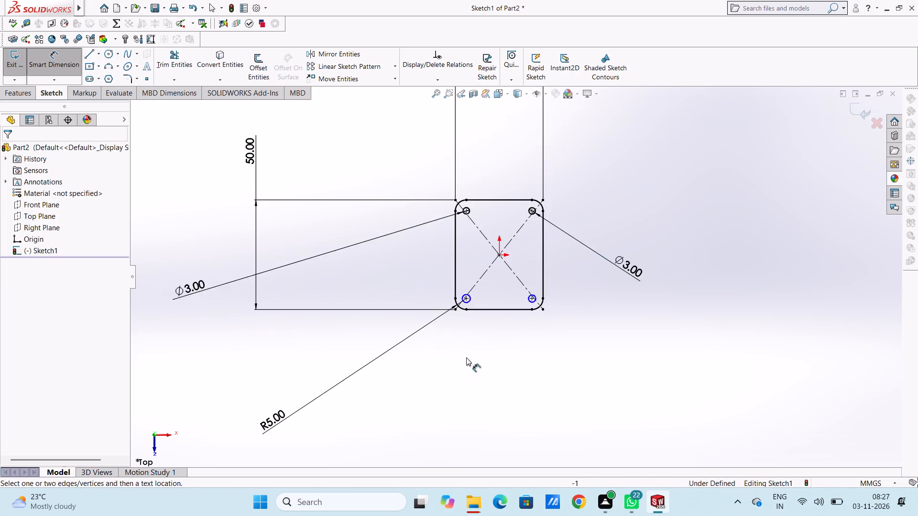
pyautogui.scroll(4, 466, 335)
pyautogui.scroll(-5, 525, 317)
pyautogui.scroll(-2, 453, 222)
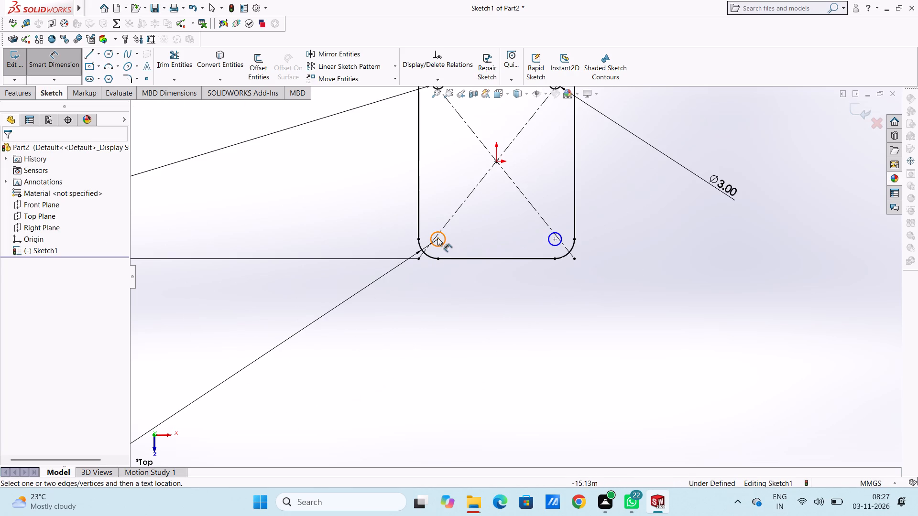
pyautogui.click(445, 245)
pyautogui.scroll(3, 387, 338)
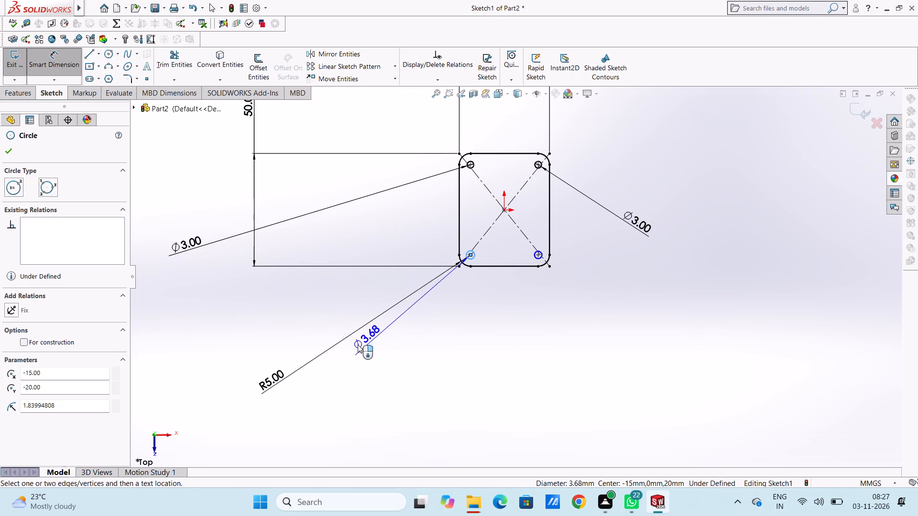
pyautogui.click(224, 310)
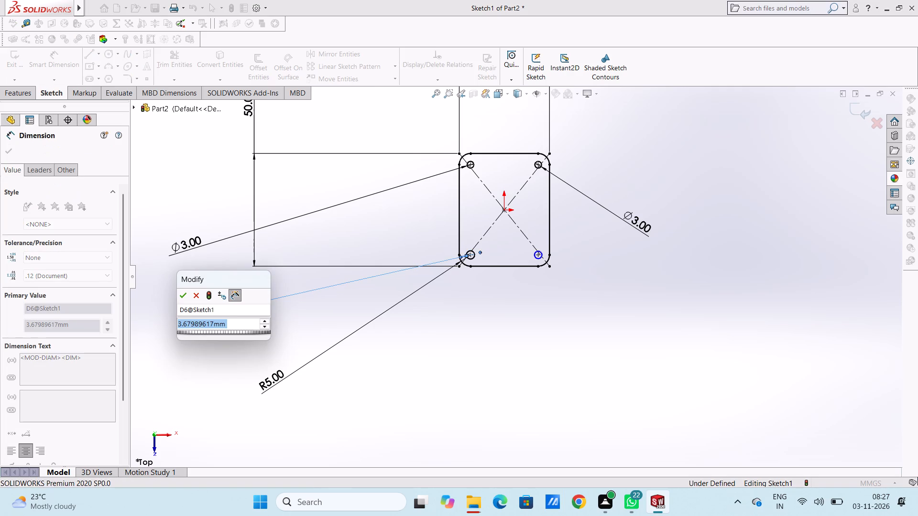
pyautogui.press('3')
pyautogui.press('Return')
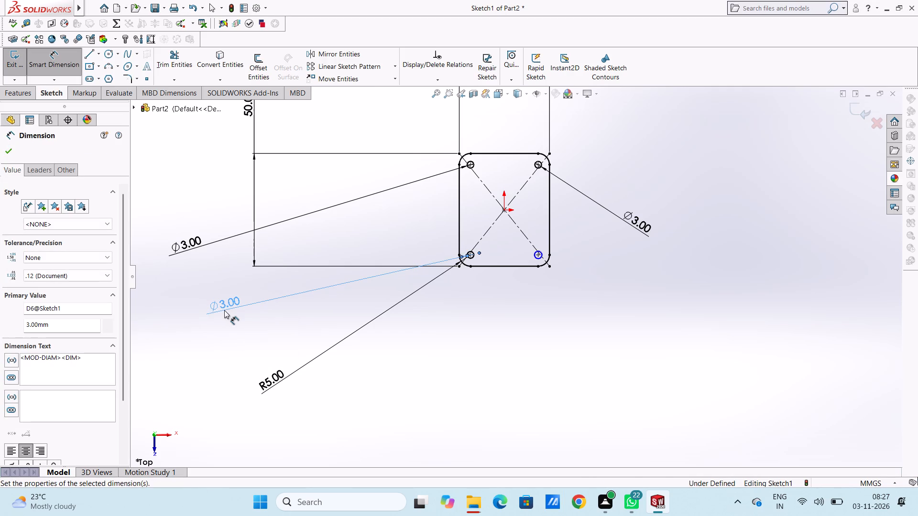
pyautogui.click(239, 337)
# Dimension the lower-right circle's diameter at 3 mm, placing the text outside the profile.
pyautogui.scroll(-5, 546, 249)
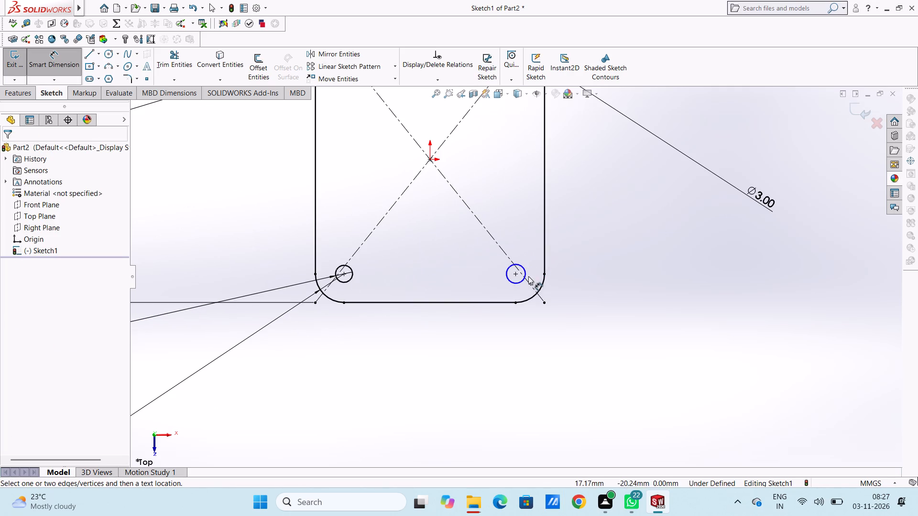
pyautogui.click(519, 284)
pyautogui.scroll(5, 735, 296)
pyautogui.click(721, 197)
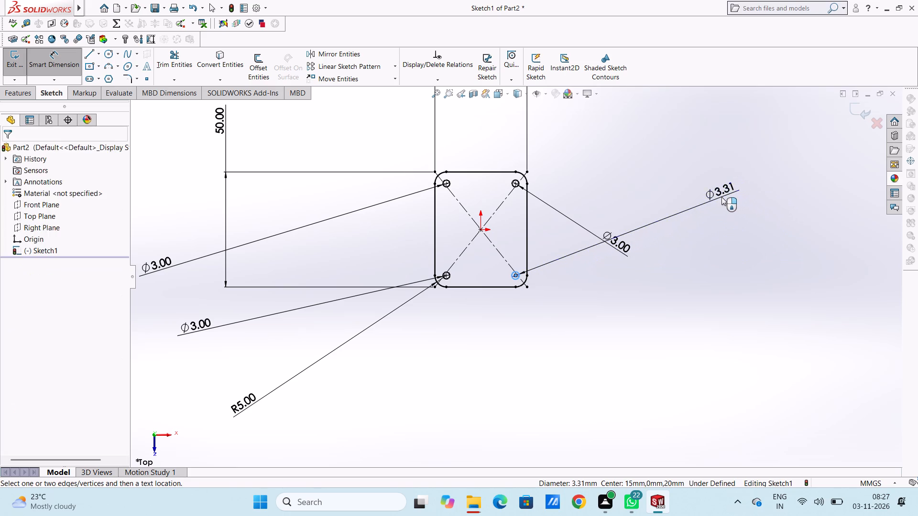
pyautogui.press('3')
pyautogui.press('Return')
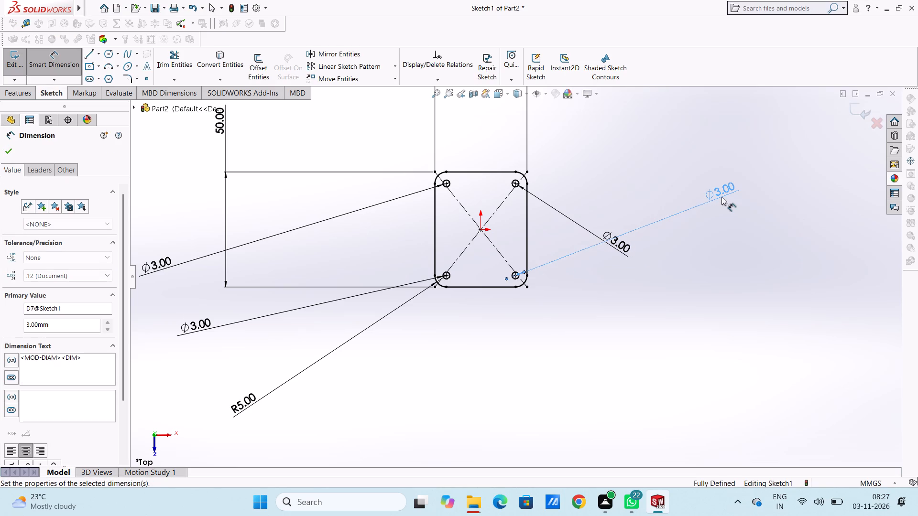
pyautogui.click(615, 180)
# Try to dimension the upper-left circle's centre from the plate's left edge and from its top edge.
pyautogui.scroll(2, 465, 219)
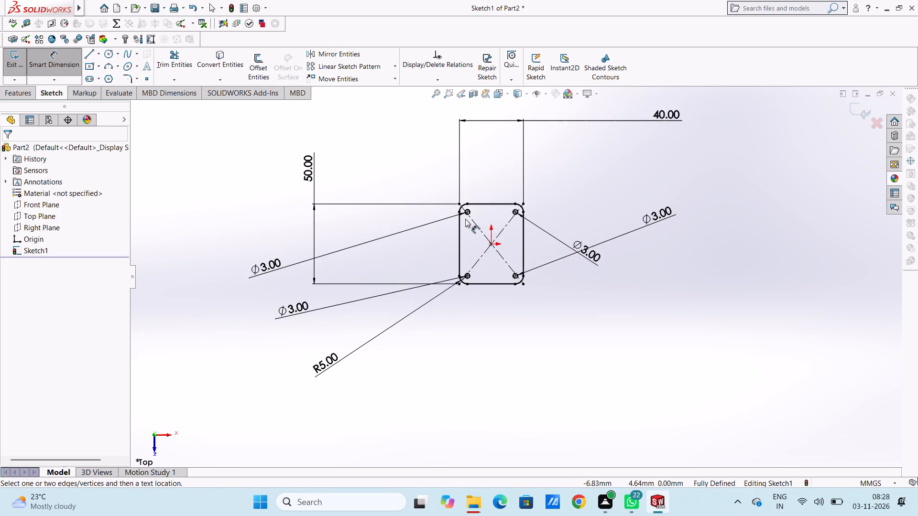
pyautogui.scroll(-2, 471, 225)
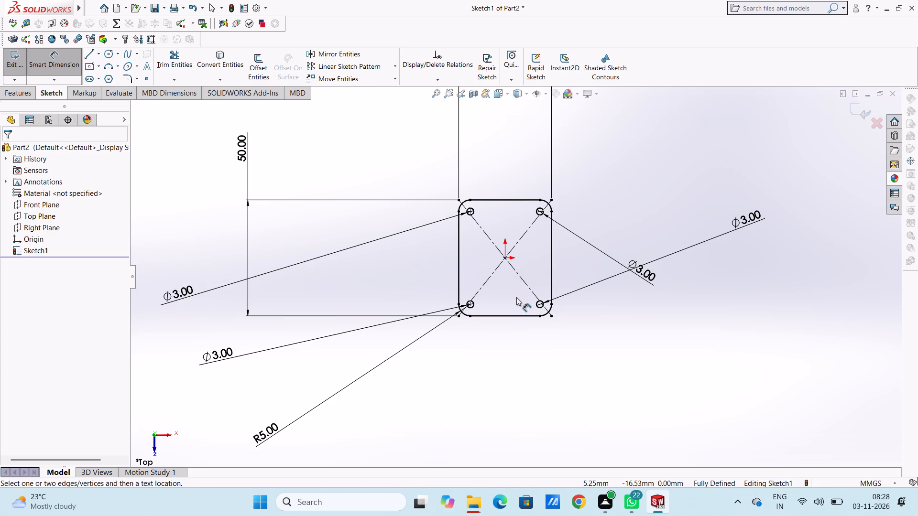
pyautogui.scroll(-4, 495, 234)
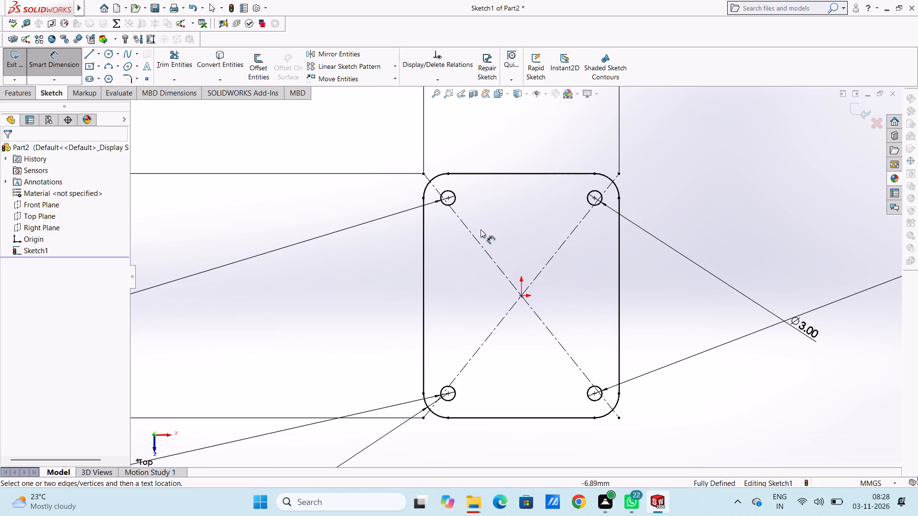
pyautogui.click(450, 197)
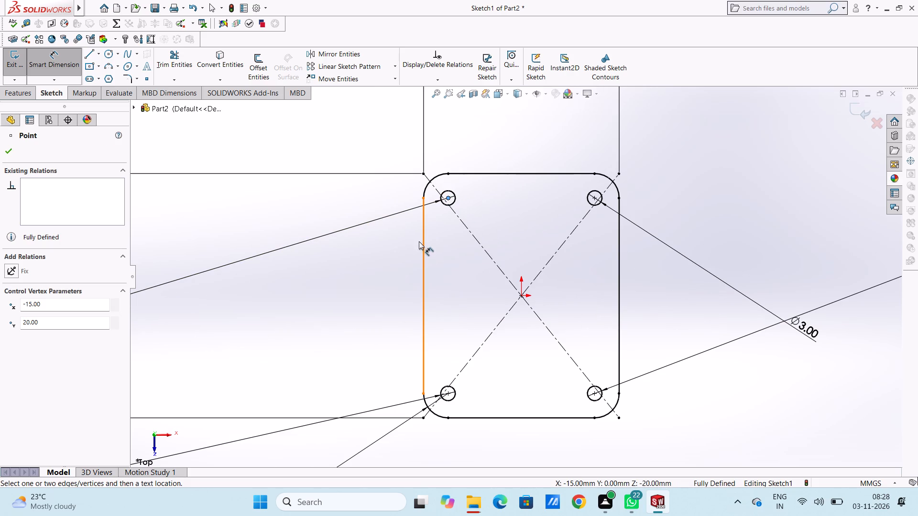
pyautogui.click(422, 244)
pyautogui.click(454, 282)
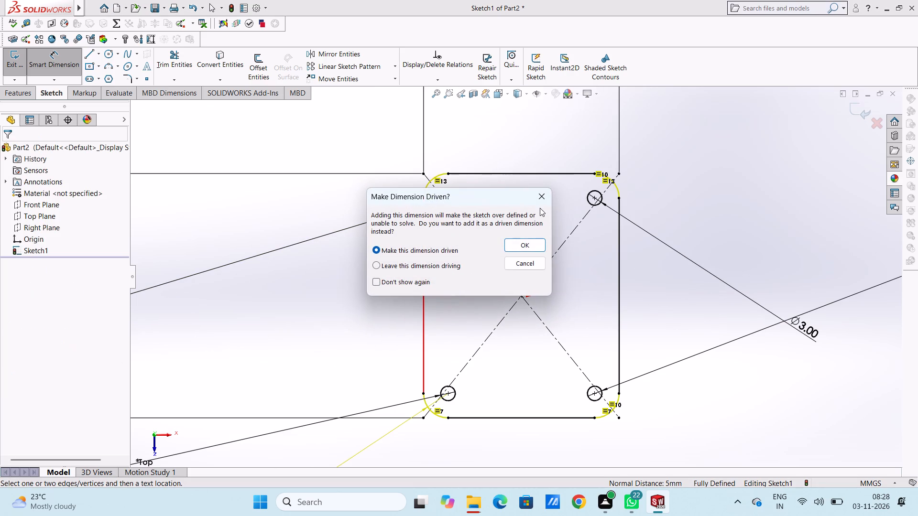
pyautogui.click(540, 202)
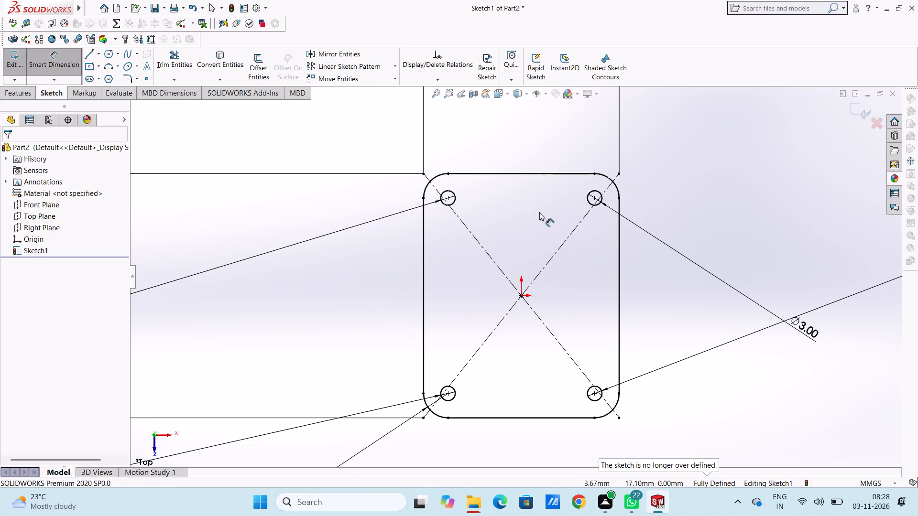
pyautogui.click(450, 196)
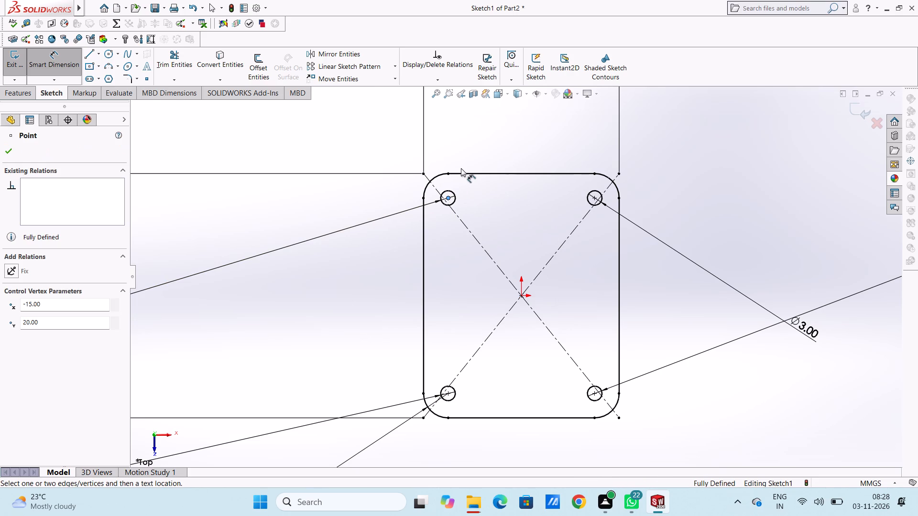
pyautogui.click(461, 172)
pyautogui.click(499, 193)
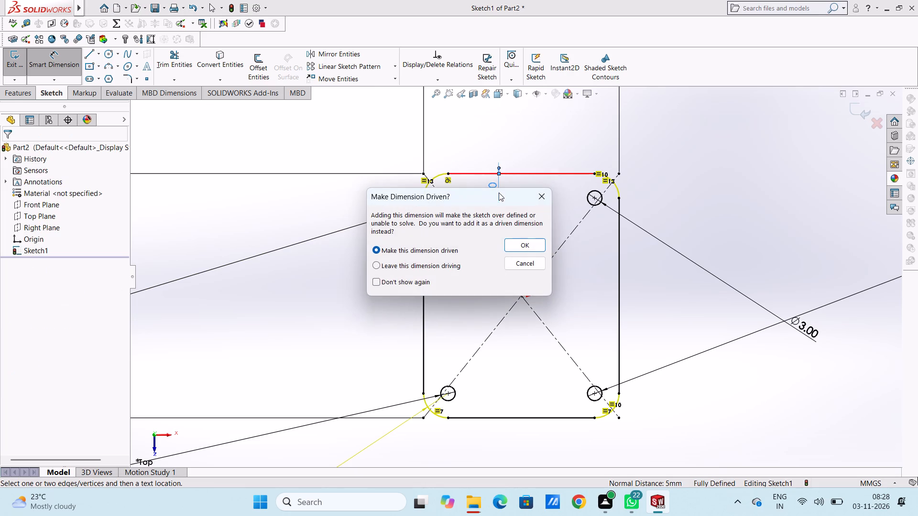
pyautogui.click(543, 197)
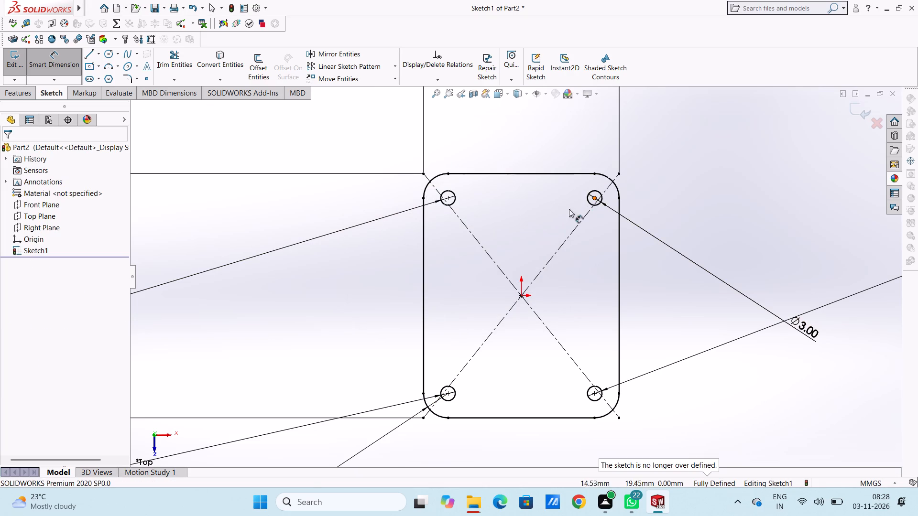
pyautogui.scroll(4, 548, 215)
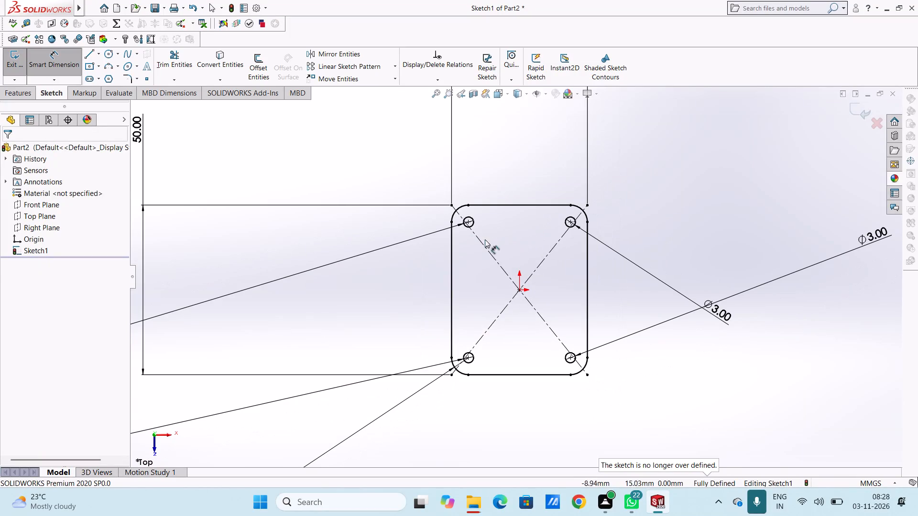
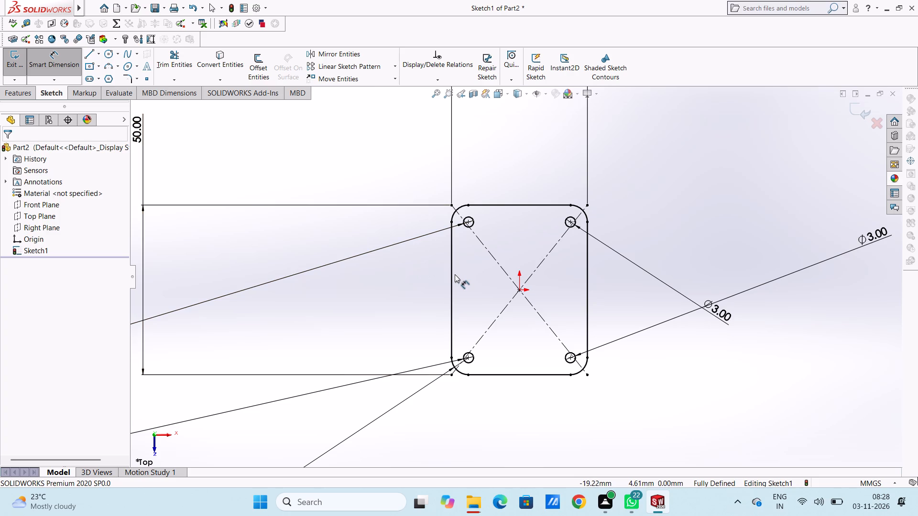
# Extrude the rounded plate sketch with its four holes to a blind depth of 5 mm.
pyautogui.scroll(4, 455, 274)
pyautogui.scroll(-1, 566, 309)
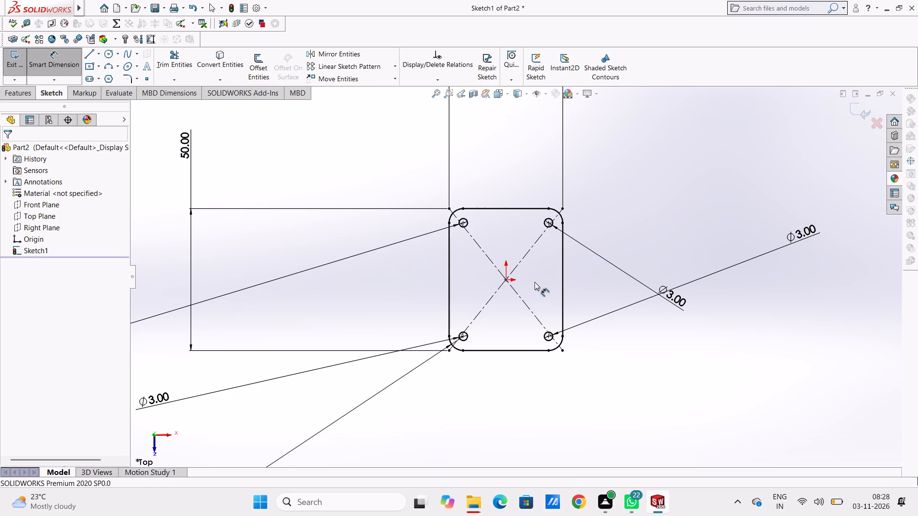
pyautogui.click(54, 62)
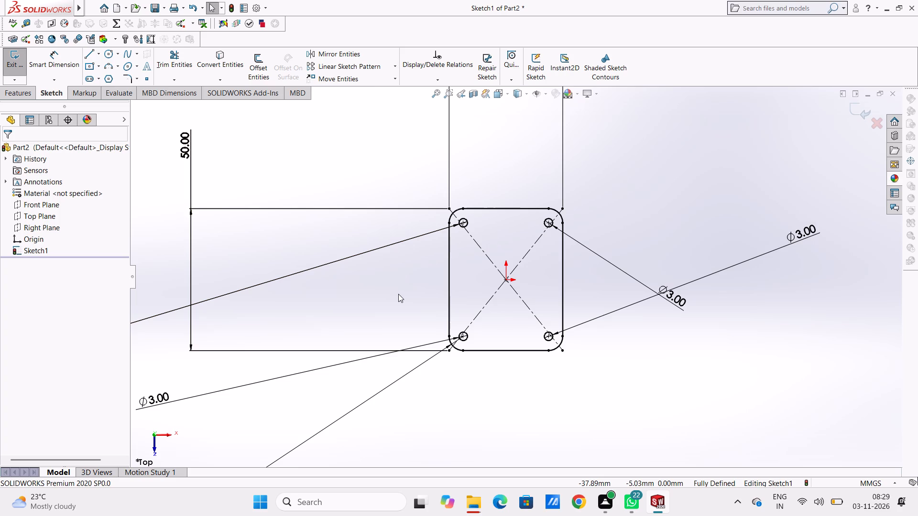
pyautogui.moveTo(418, 311); pyautogui.dragTo(432, 273, button='middle')
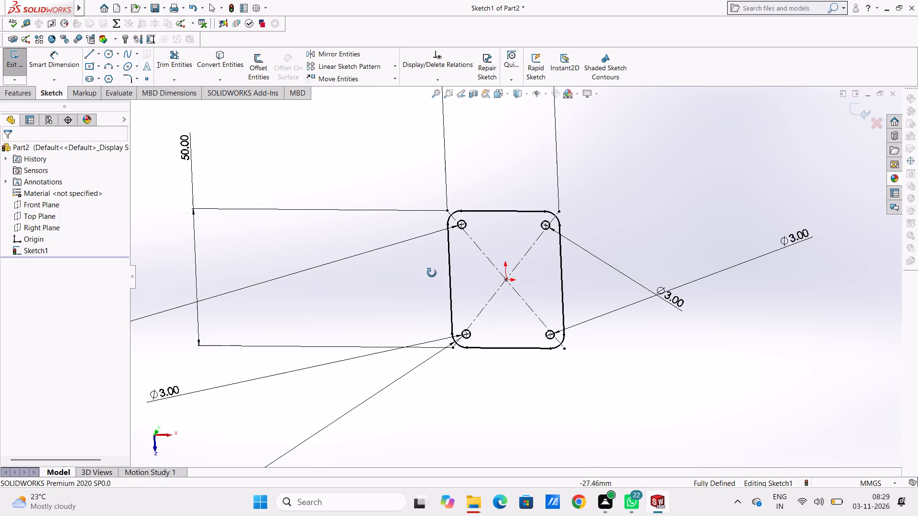
pyautogui.moveTo(432, 273); pyautogui.dragTo(386, 265, button='middle')
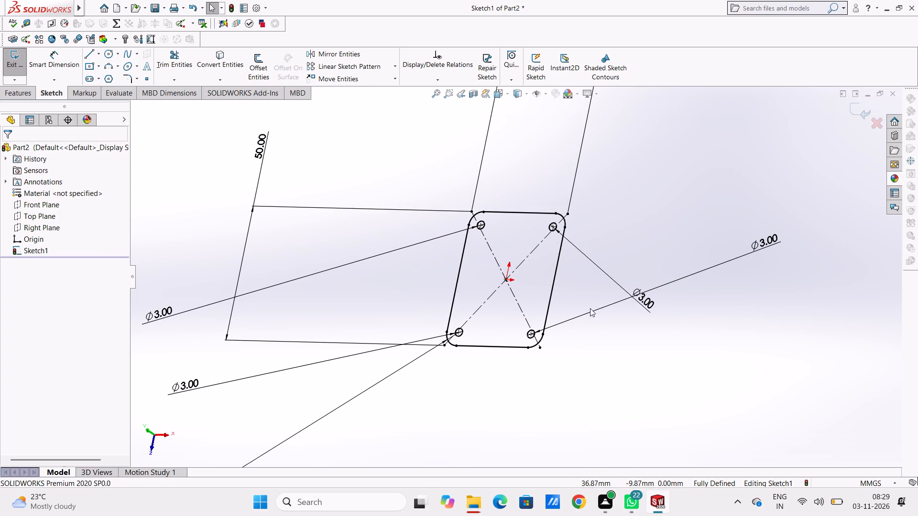
pyautogui.scroll(-2, 590, 308)
pyautogui.scroll(1, 590, 307)
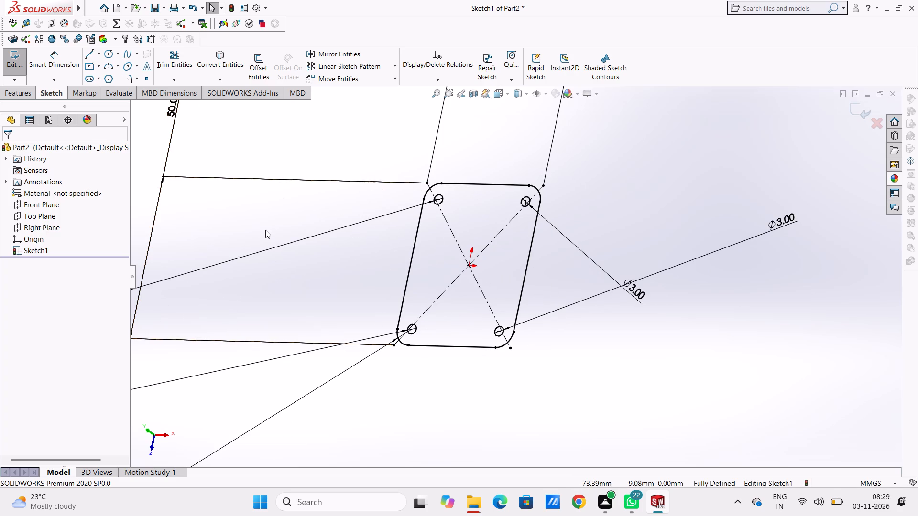
pyautogui.click(18, 92)
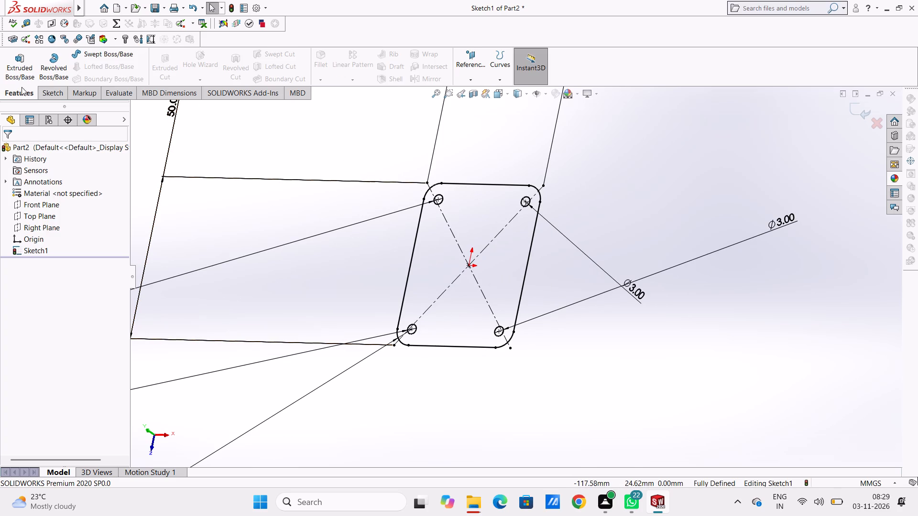
pyautogui.click(22, 67)
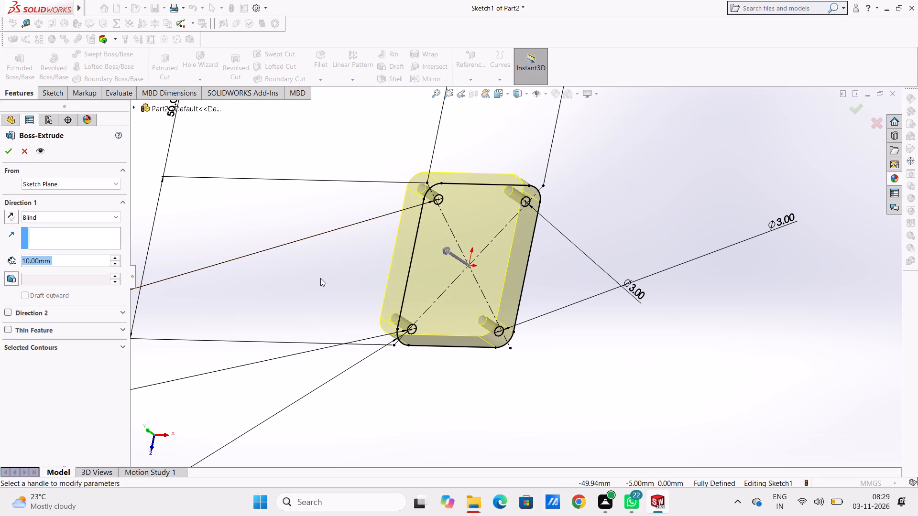
pyautogui.press('5')
pyautogui.press('Return')
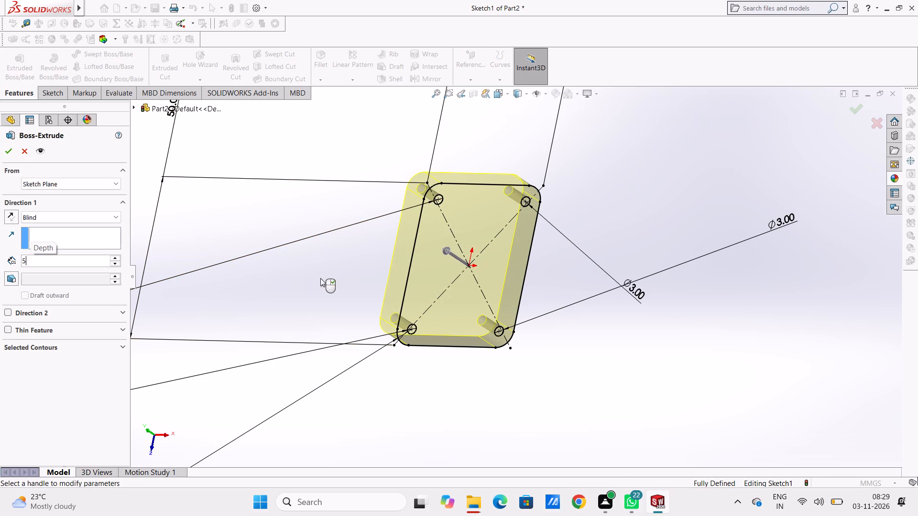
pyautogui.click(5, 154)
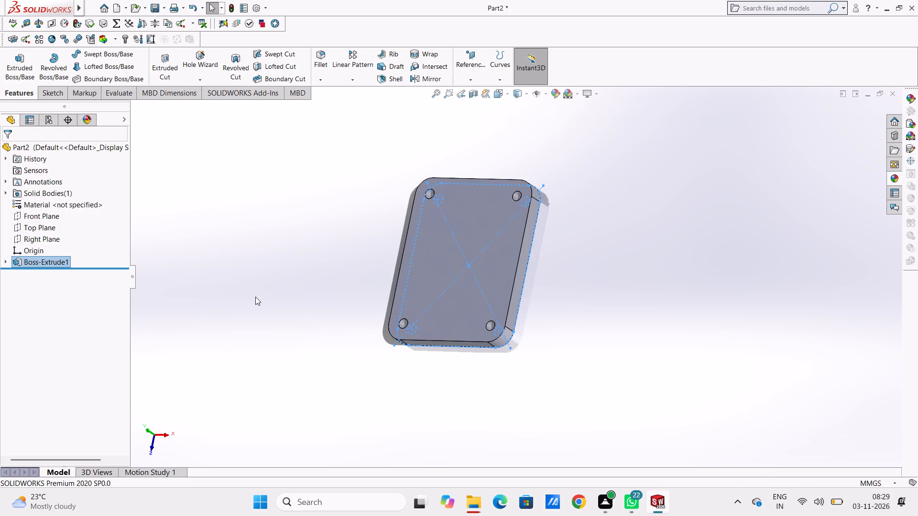
pyautogui.click(255, 297)
# Examine the extruded plate and its four corner holes from above, below and the sides.
pyautogui.moveTo(255, 297); pyautogui.dragTo(306, 238, button='middle')
pyautogui.moveTo(316, 325); pyautogui.dragTo(314, 242, button='middle')
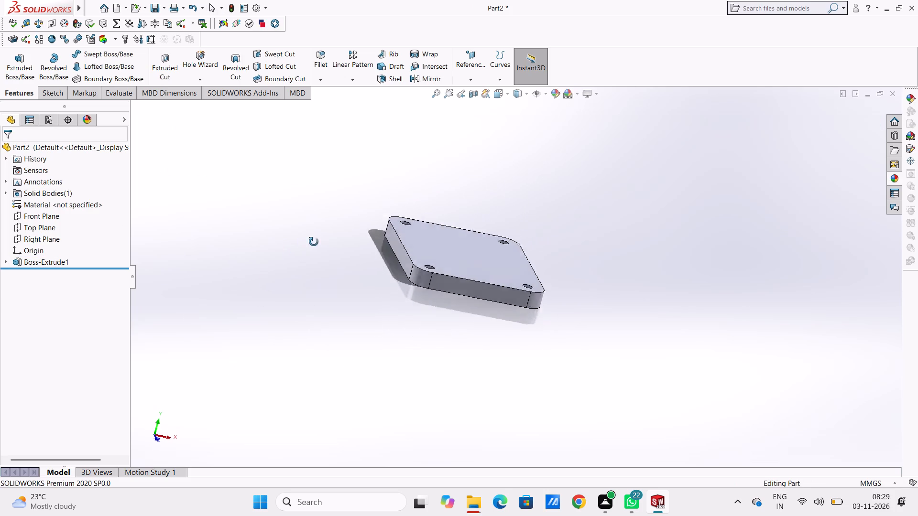
pyautogui.moveTo(314, 242); pyautogui.dragTo(314, 239, button='middle')
pyautogui.moveTo(333, 288); pyautogui.dragTo(348, 237, button='middle')
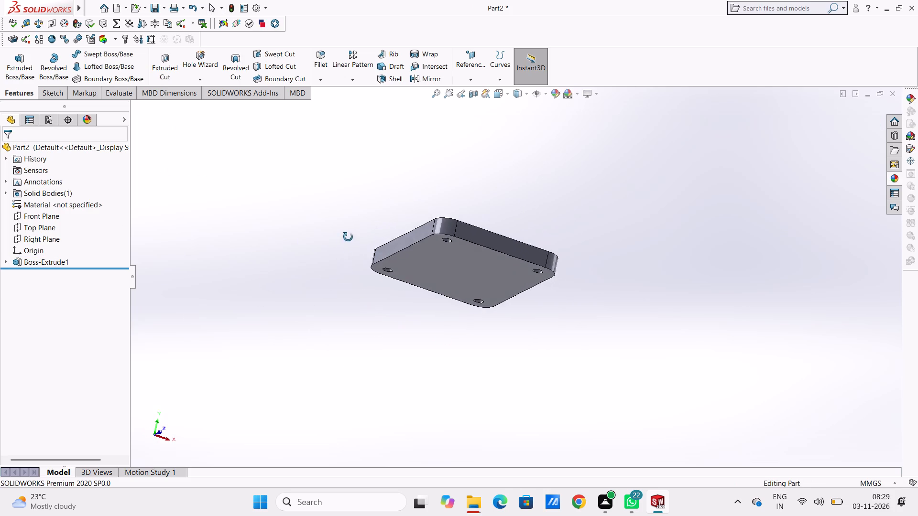
pyautogui.moveTo(348, 237); pyautogui.dragTo(344, 230, button='middle')
pyautogui.moveTo(340, 231); pyautogui.dragTo(308, 257, button='middle')
pyautogui.moveTo(308, 257); pyautogui.dragTo(299, 258, button='middle')
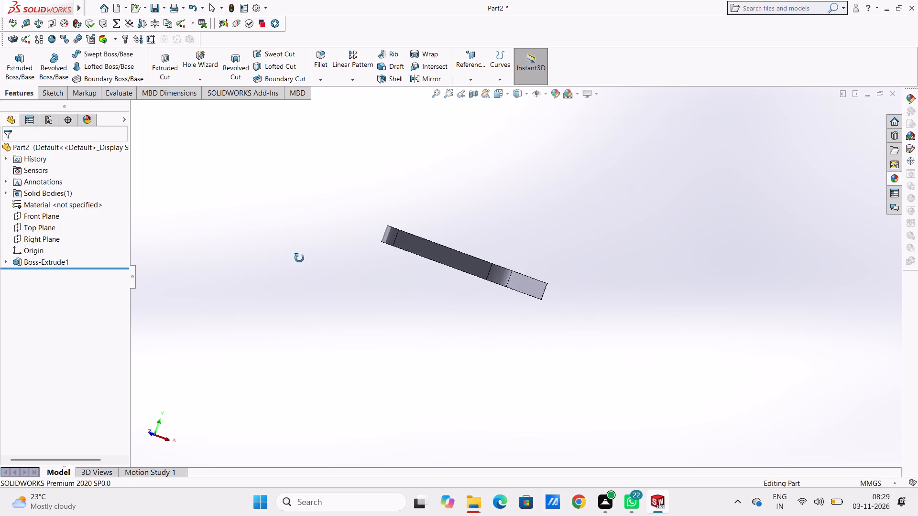
pyautogui.moveTo(299, 258); pyautogui.dragTo(375, 256, button='middle')
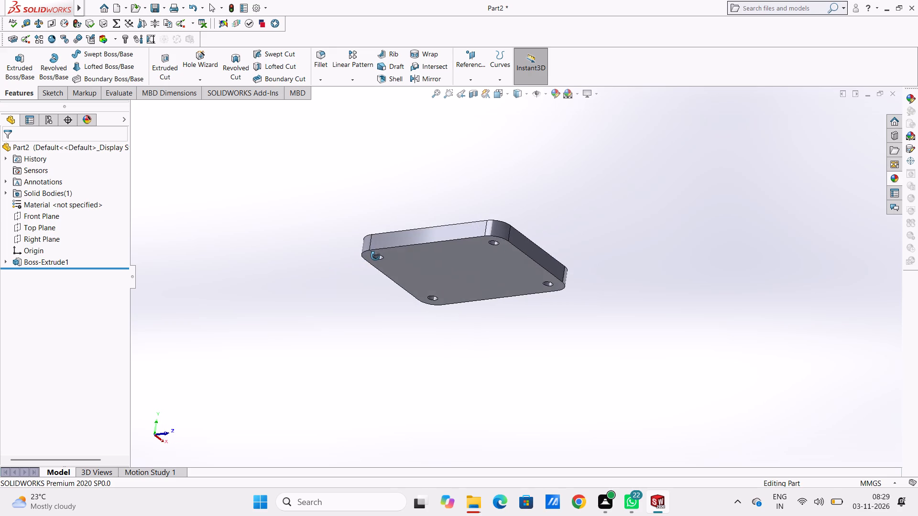
pyautogui.moveTo(375, 256); pyautogui.dragTo(250, 266, button='middle')
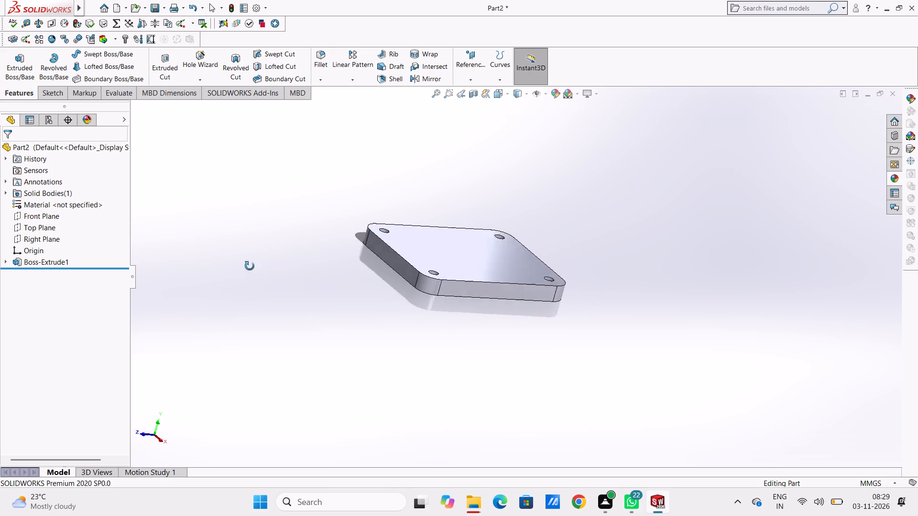
pyautogui.moveTo(250, 266); pyautogui.dragTo(245, 267, button='middle')
pyautogui.moveTo(261, 266); pyautogui.dragTo(292, 267, button='middle')
pyautogui.scroll(1, 274, 266)
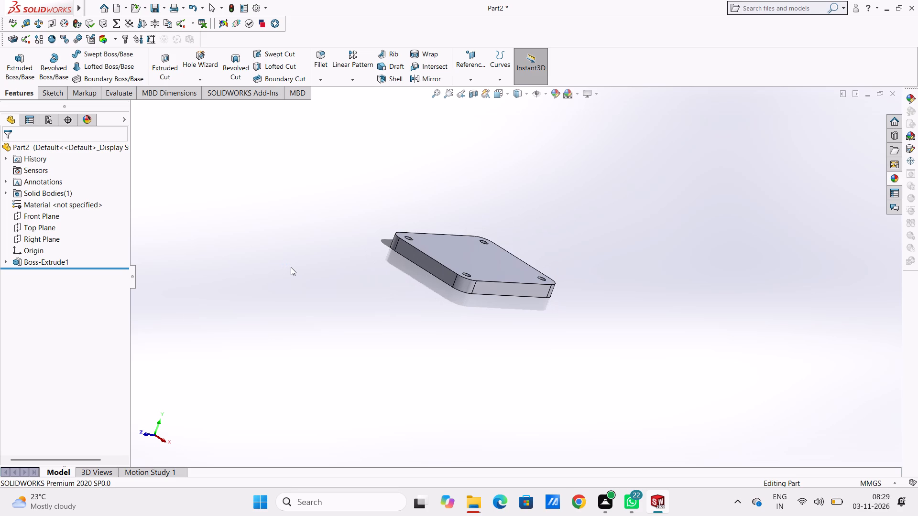
pyautogui.moveTo(281, 261); pyautogui.dragTo(320, 320, button='middle')
pyautogui.moveTo(298, 226); pyautogui.dragTo(336, 266, button='middle')
# Start a new sketch on the plate's top face, viewed from the top.
pyautogui.hotkey('ctrl', '5')
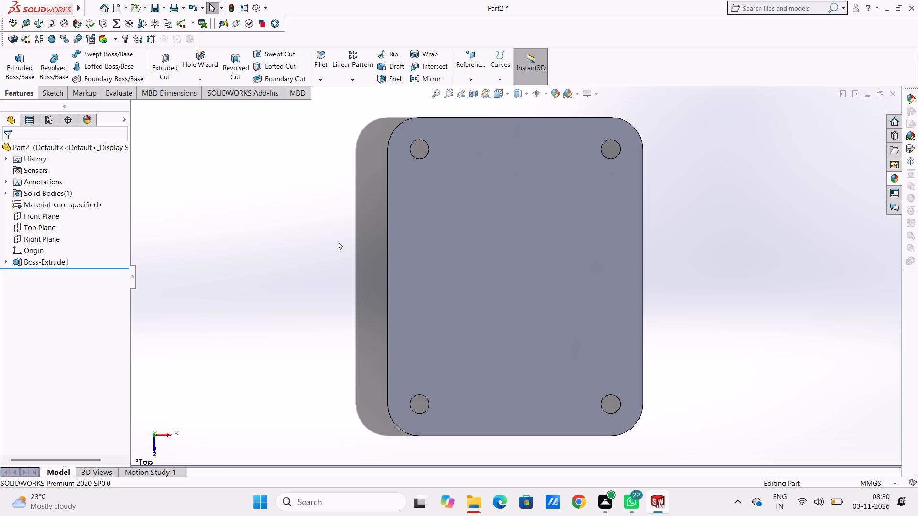
pyautogui.scroll(3, 455, 243)
pyautogui.click(485, 256)
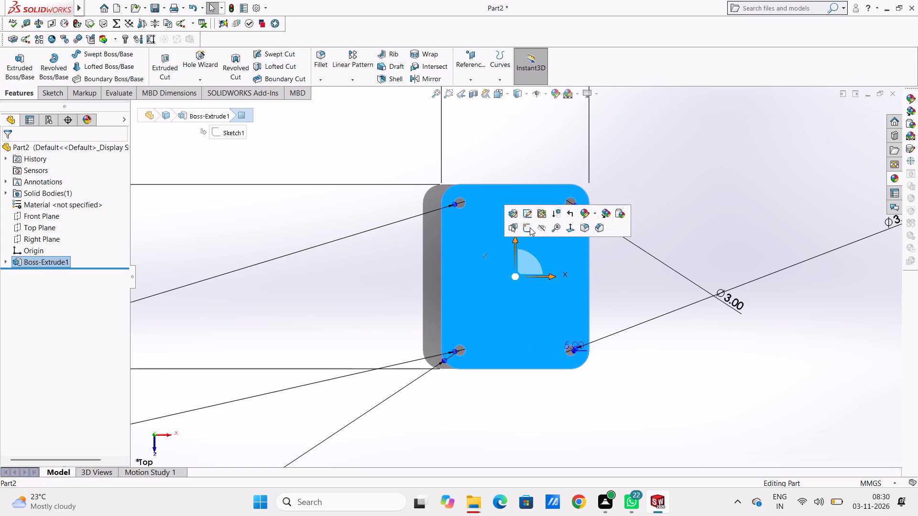
pyautogui.click(530, 227)
pyautogui.click(348, 314)
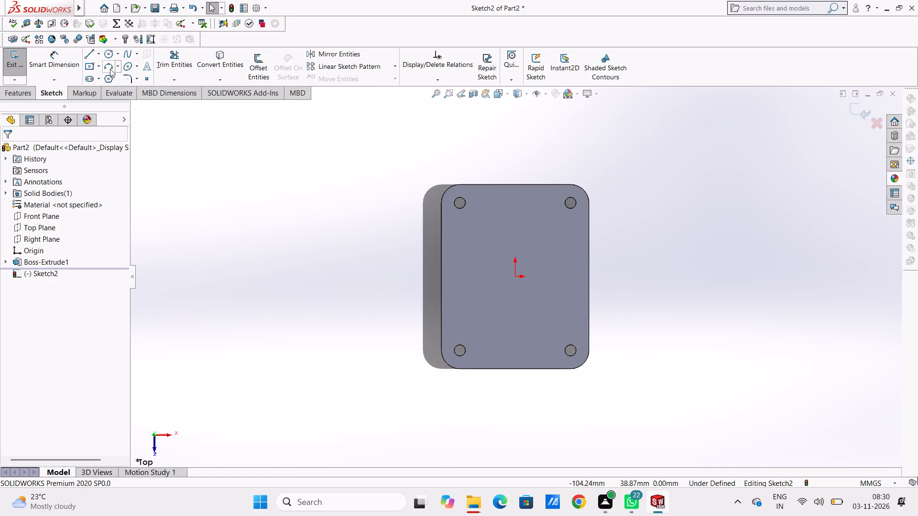
# Draw a circle about 5.8 mm in diameter centred on each of the two upper holes.
pyautogui.click(110, 55)
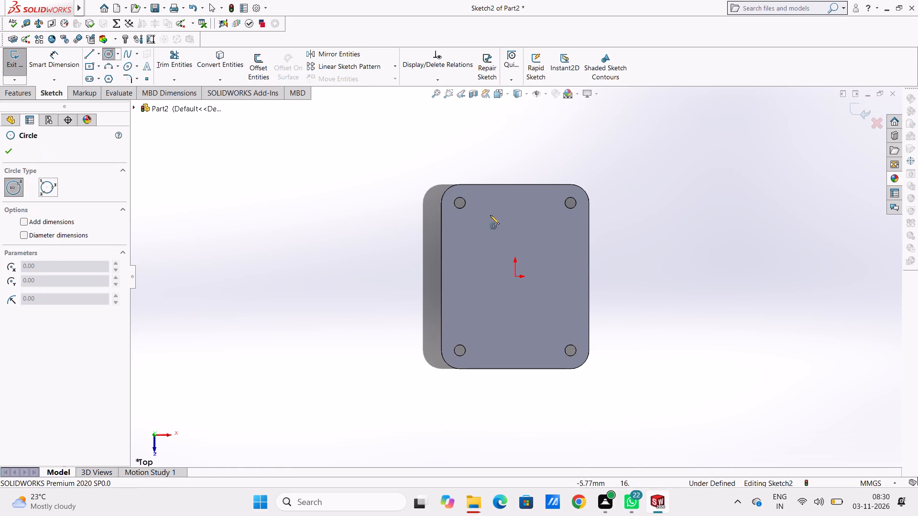
pyautogui.scroll(-2, 489, 213)
pyautogui.click(450, 205)
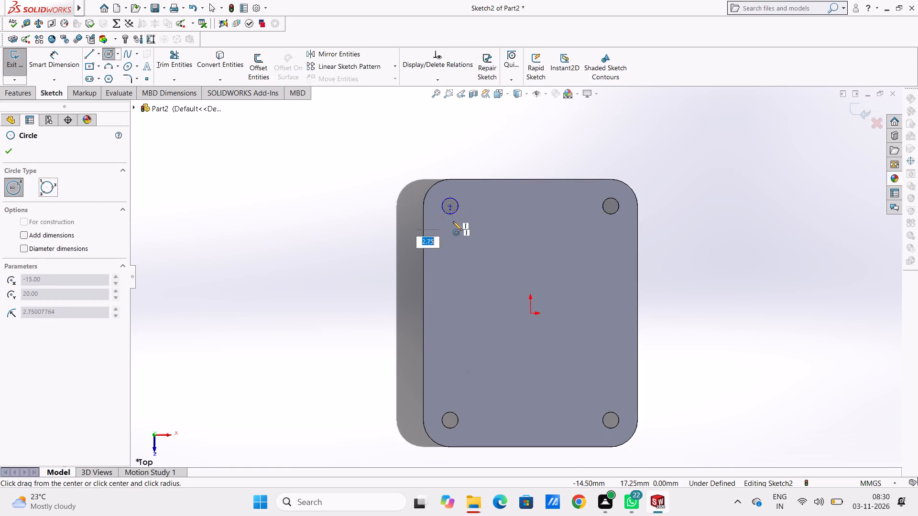
pyautogui.click(454, 221)
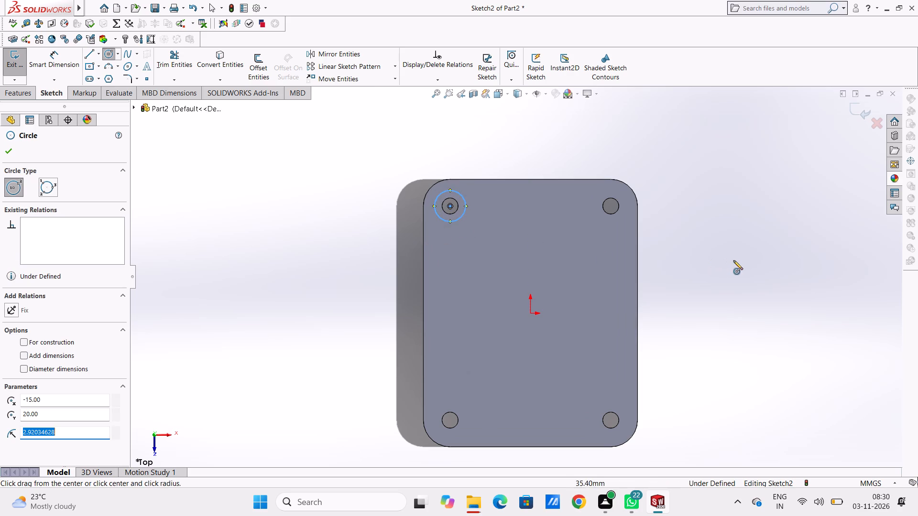
pyautogui.scroll(1, 750, 260)
pyautogui.scroll(-3, 572, 254)
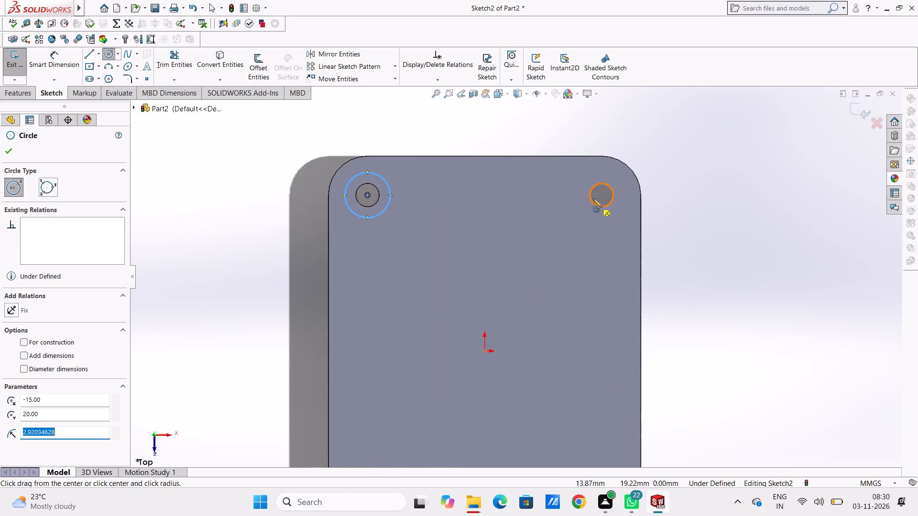
pyautogui.click(602, 196)
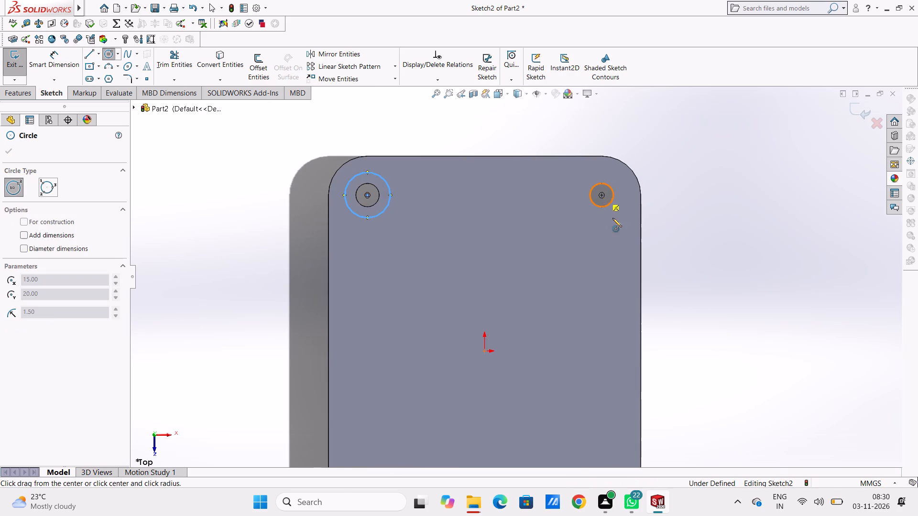
pyautogui.click(610, 216)
pyautogui.scroll(4, 579, 280)
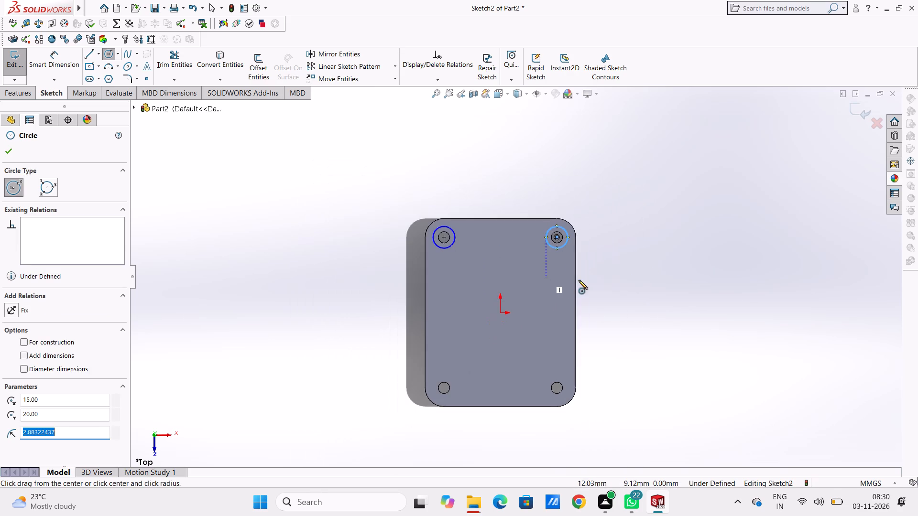
# Draw circles centred on the lower holes, about 6.4 mm in diameter at the lower-left and 5.9 mm at the lower-right.
pyautogui.scroll(2, 525, 378)
pyautogui.scroll(-4, 494, 376)
pyautogui.scroll(-5, 457, 314)
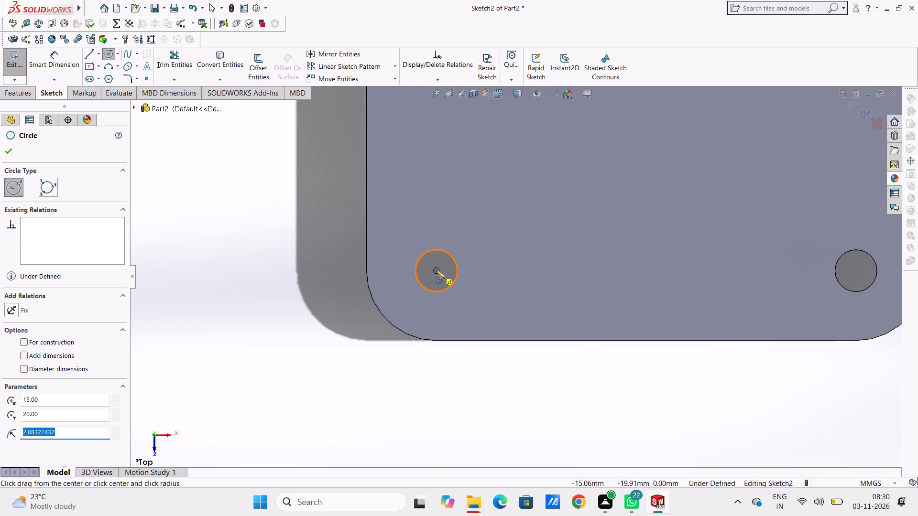
pyautogui.click(436, 269)
pyautogui.click(467, 304)
pyautogui.scroll(9, 578, 243)
pyautogui.scroll(-5, 575, 251)
pyautogui.scroll(-3, 561, 321)
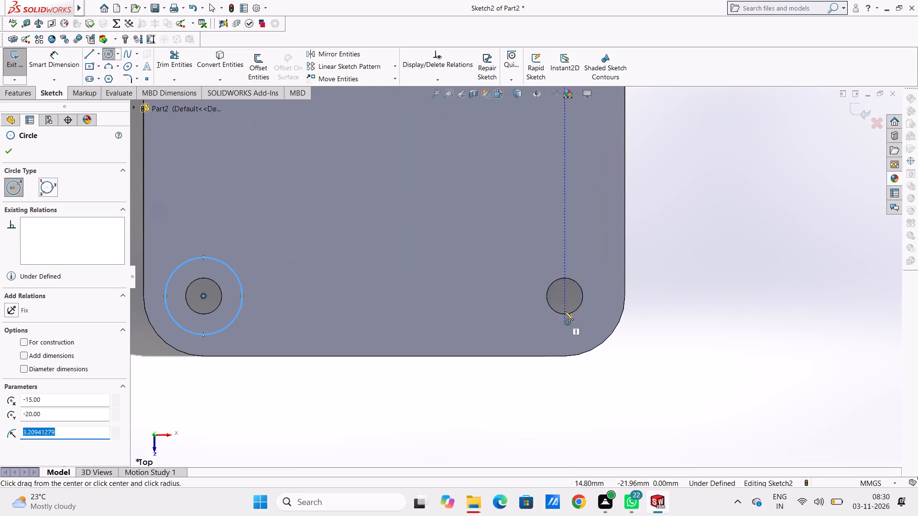
pyautogui.click(566, 297)
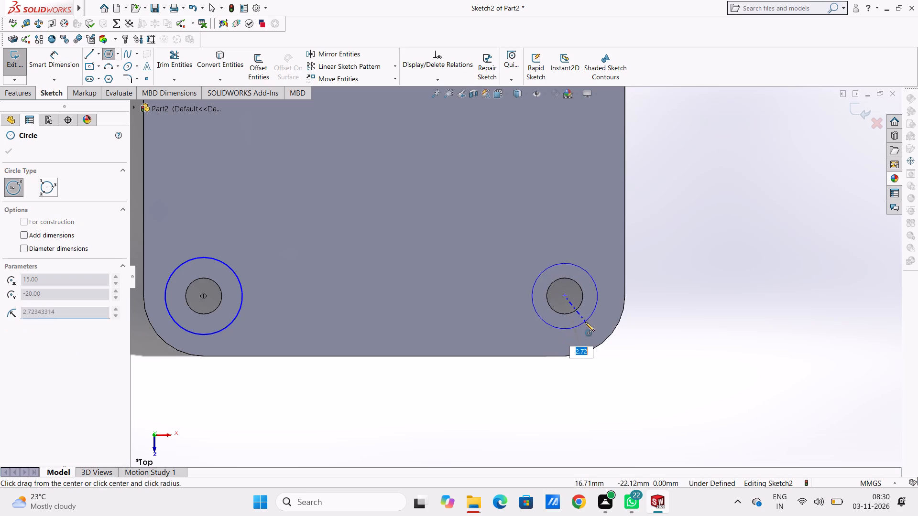
pyautogui.click(587, 324)
pyautogui.scroll(5, 549, 270)
pyautogui.scroll(4, 478, 285)
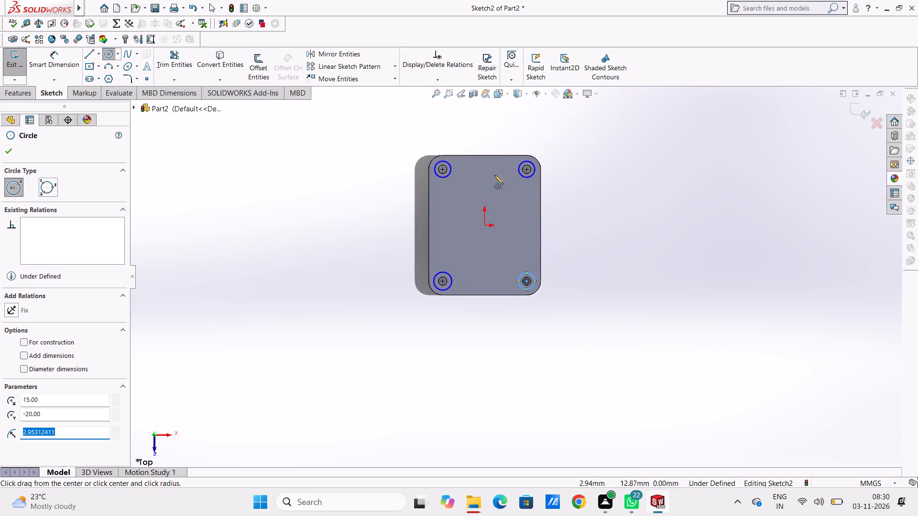
pyautogui.scroll(-4, 504, 152)
pyautogui.scroll(3, 486, 206)
pyautogui.scroll(3, 521, 331)
pyautogui.scroll(-2, 519, 333)
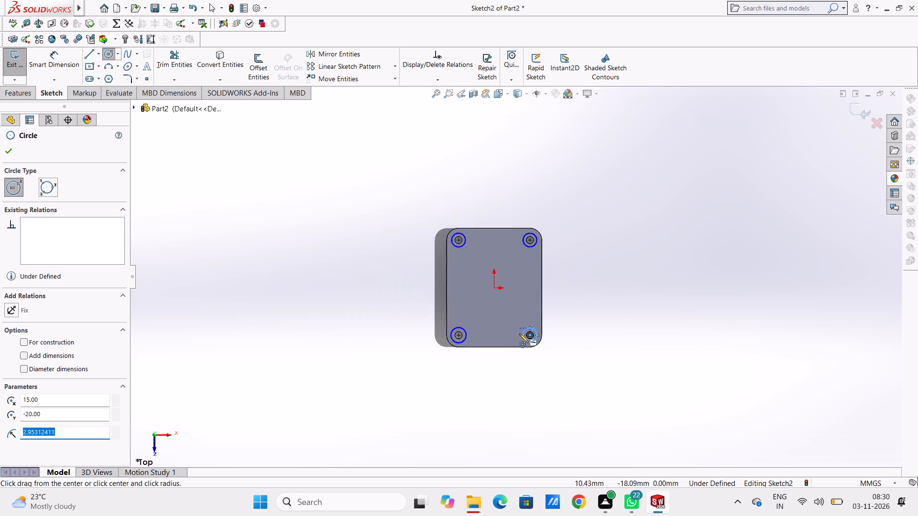
pyautogui.scroll(-3, 522, 225)
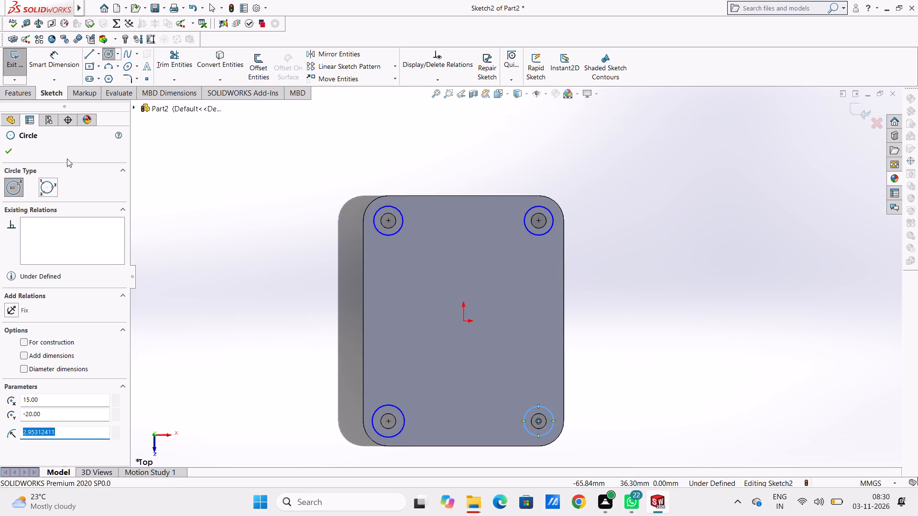
pyautogui.click(11, 155)
pyautogui.click(186, 209)
# Dimension the upper-right circle's diameter at 6 mm, placing the text outside the plate.
pyautogui.click(57, 59)
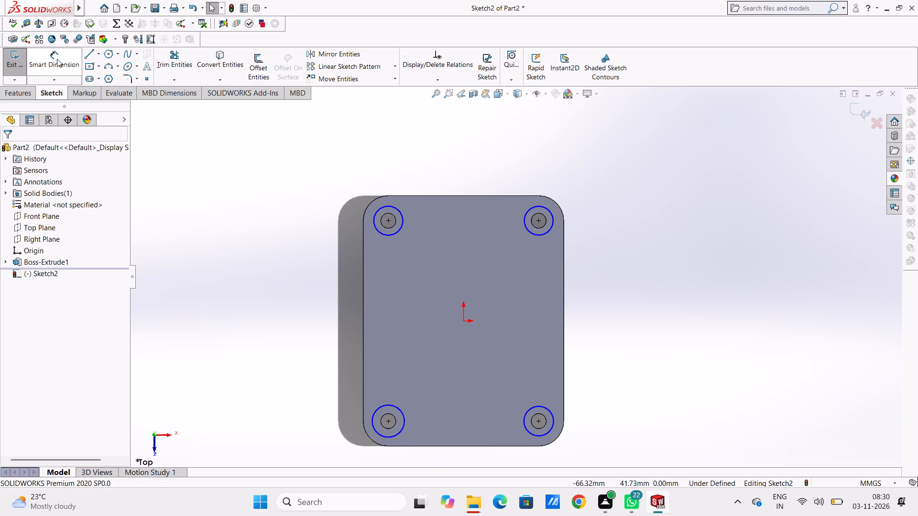
pyautogui.click(538, 205)
pyautogui.click(689, 148)
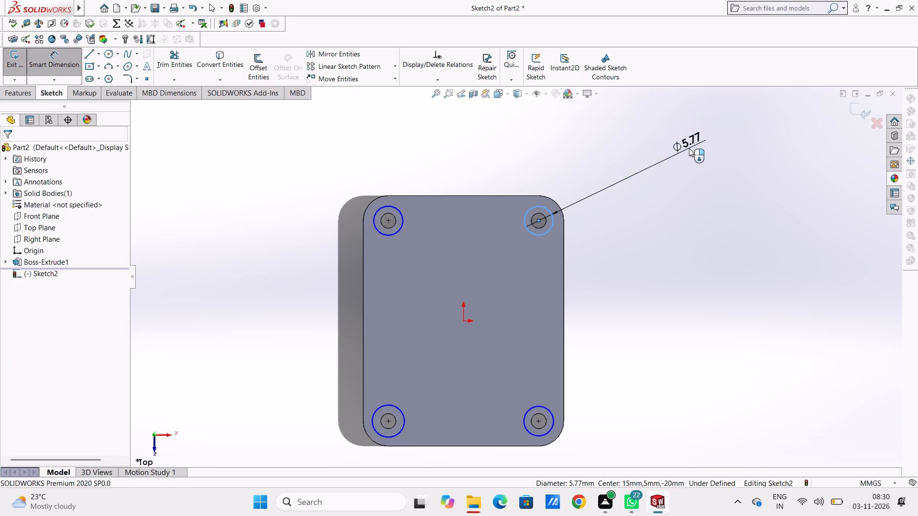
pyautogui.press('6')
pyautogui.press('Return')
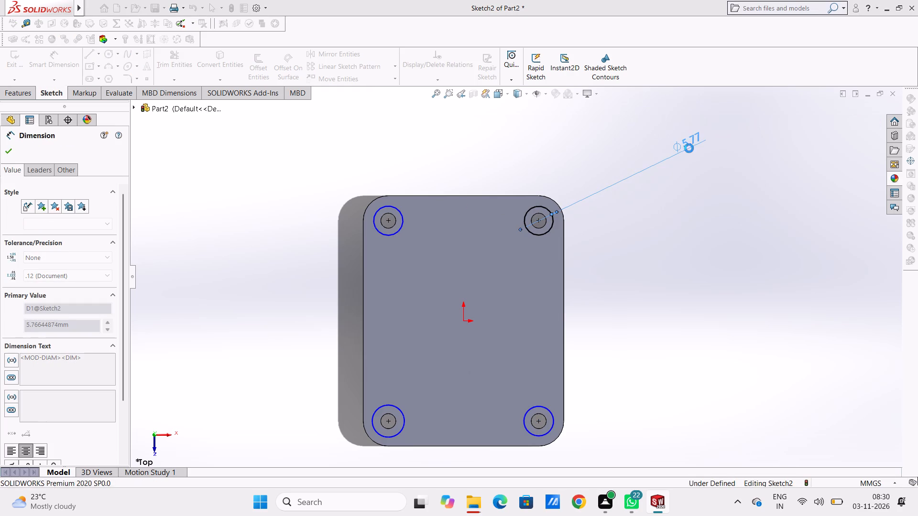
pyautogui.click(669, 241)
# Dimension the upper-left circle's diameter at 6 mm, placing the text outside the plate.
pyautogui.click(395, 209)
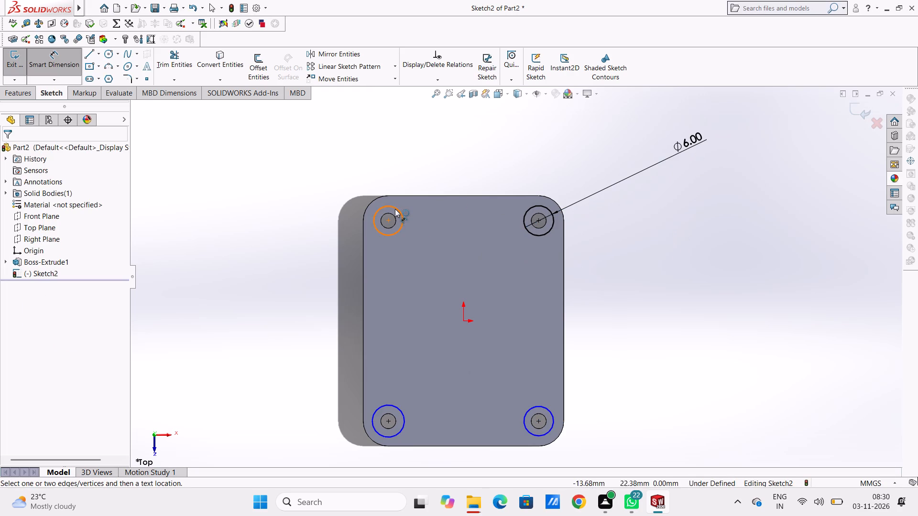
pyautogui.click(305, 161)
pyautogui.press('6')
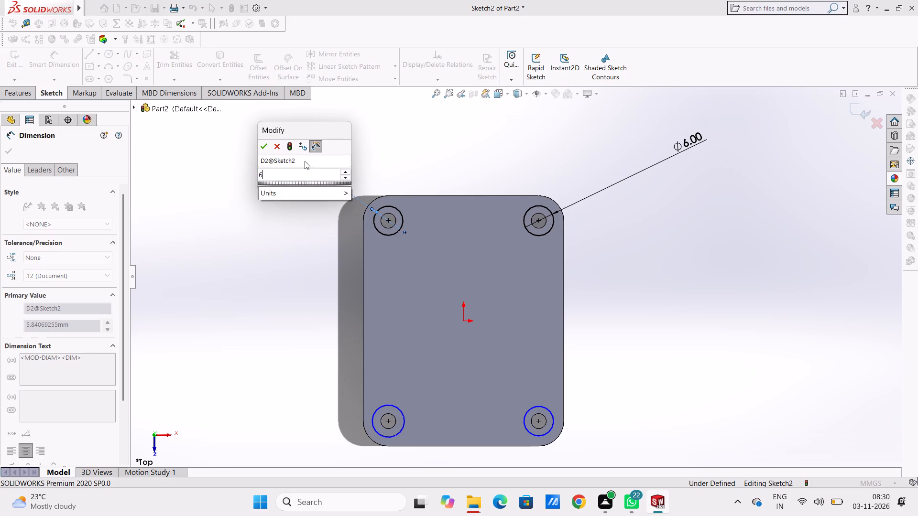
pyautogui.press('Return')
pyautogui.click(307, 248)
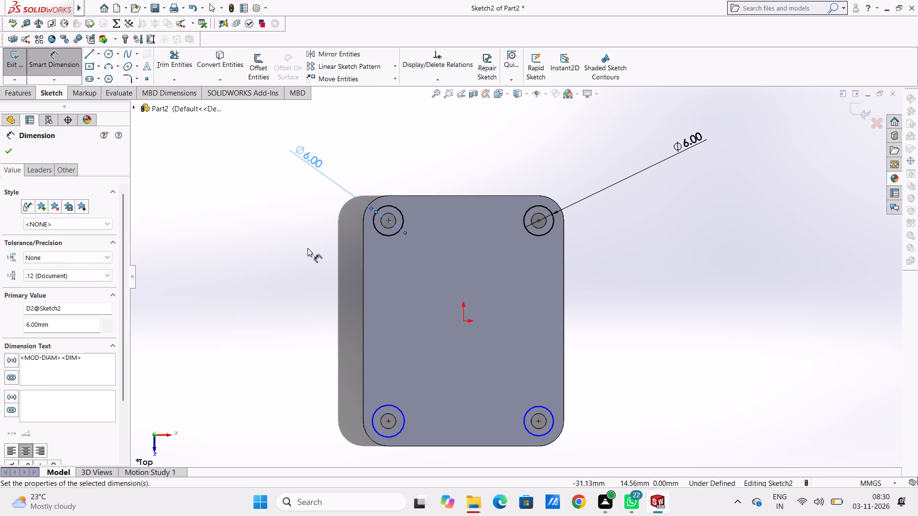
# Dimension the lower-left circle's diameter at 6 mm, placing the text outside the plate.
pyautogui.scroll(4, 425, 322)
pyautogui.scroll(-3, 474, 370)
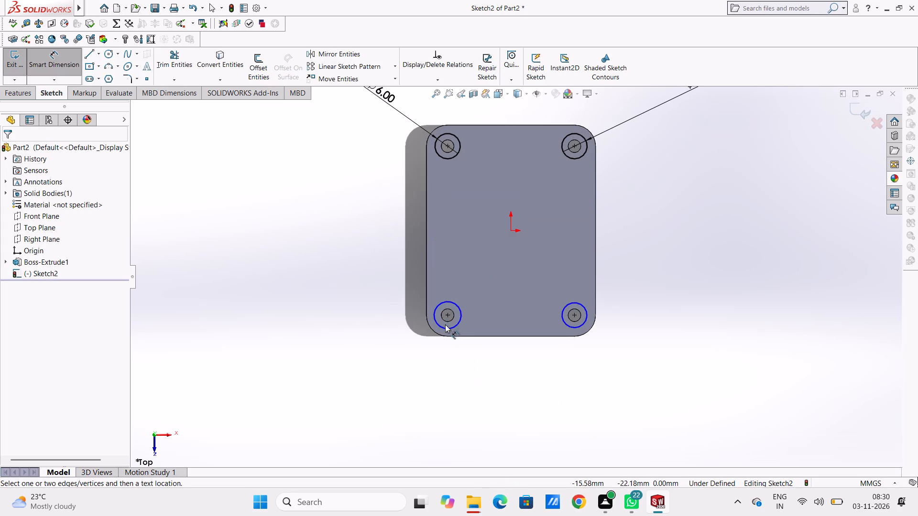
pyautogui.click(444, 328)
pyautogui.click(245, 350)
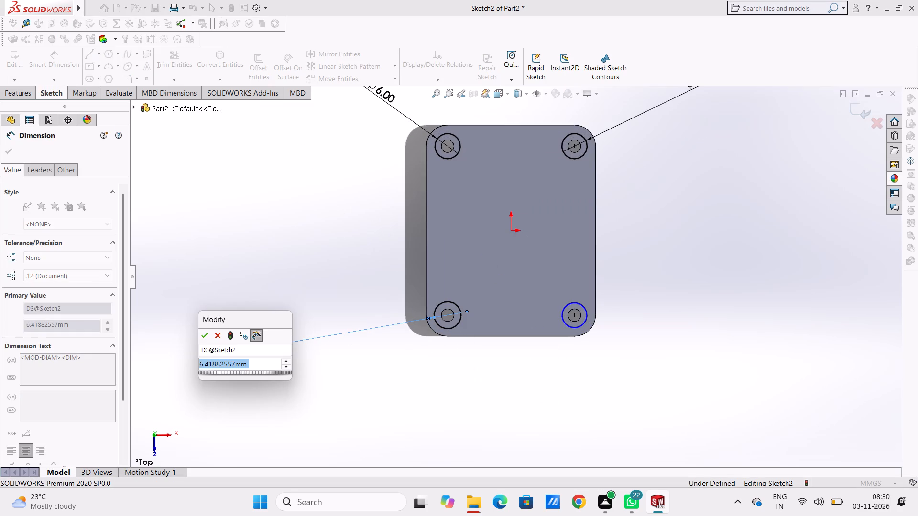
pyautogui.press('6')
pyautogui.press('Return')
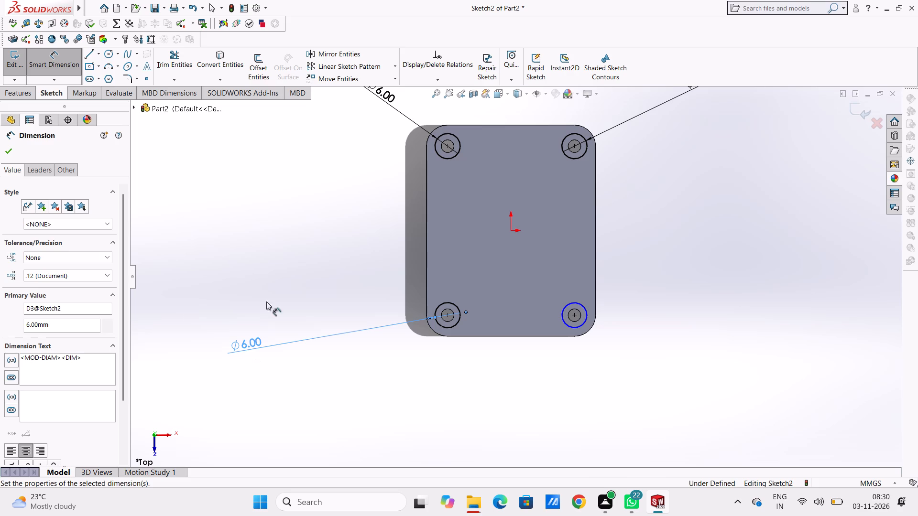
pyautogui.click(261, 263)
# Dimension the lower-right circle's diameter at 6 mm, placing the text outside the plate.
pyautogui.click(580, 301)
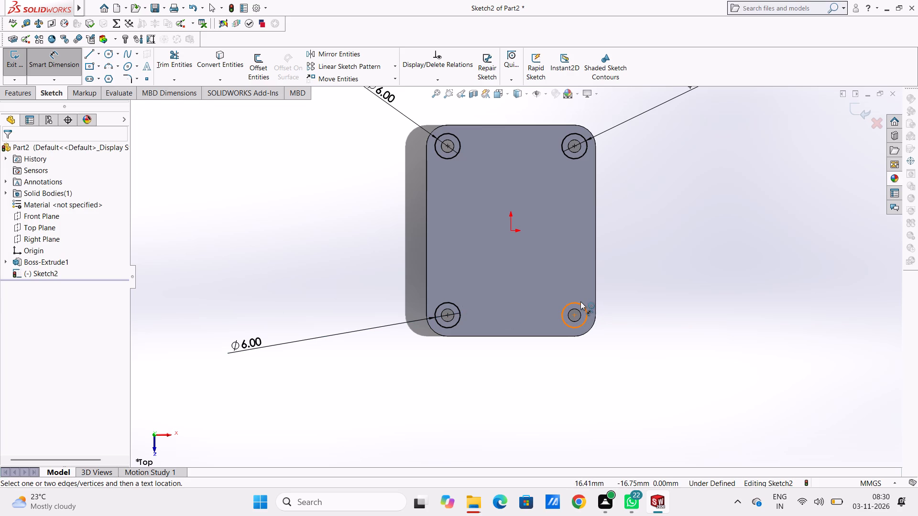
pyautogui.click(728, 238)
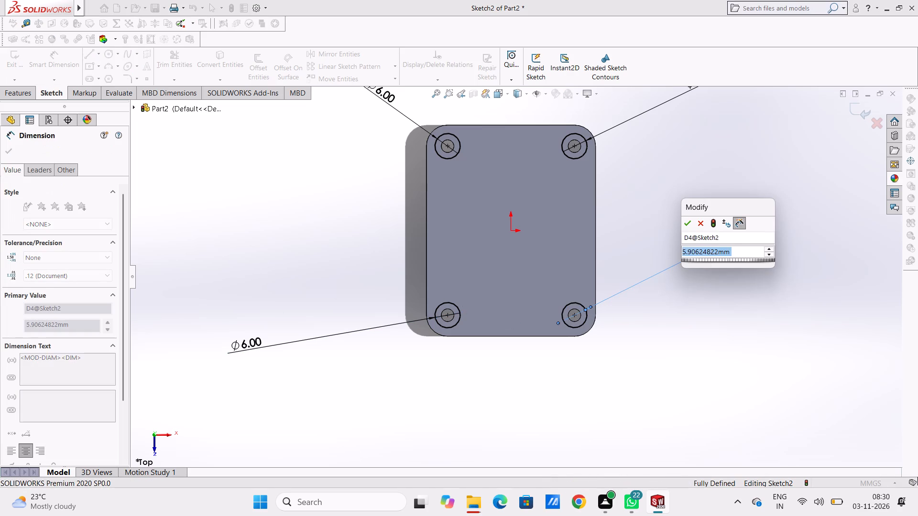
pyautogui.press('6')
pyautogui.press('Return')
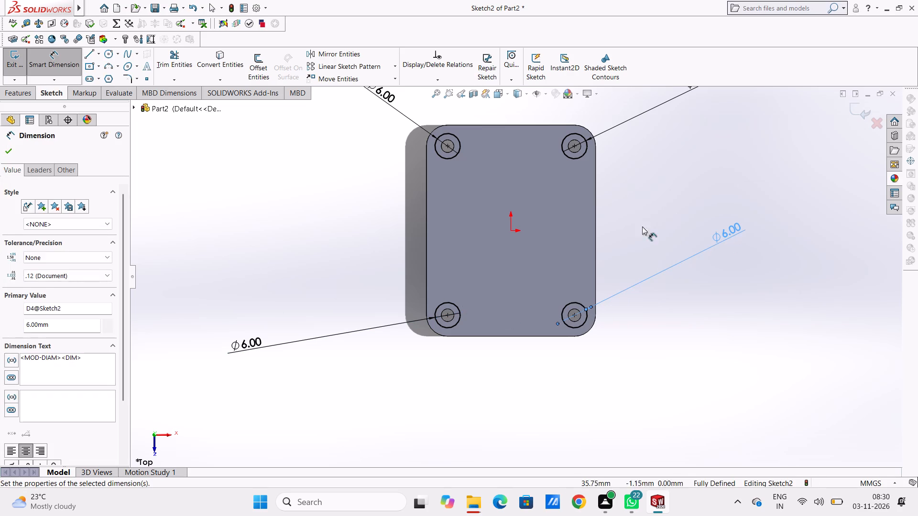
pyautogui.click(623, 216)
# Cut-extrude the four 6 mm circles to a blind depth of 2 mm to counterbore the corner holes.
pyautogui.moveTo(626, 252); pyautogui.dragTo(638, 248, button='middle')
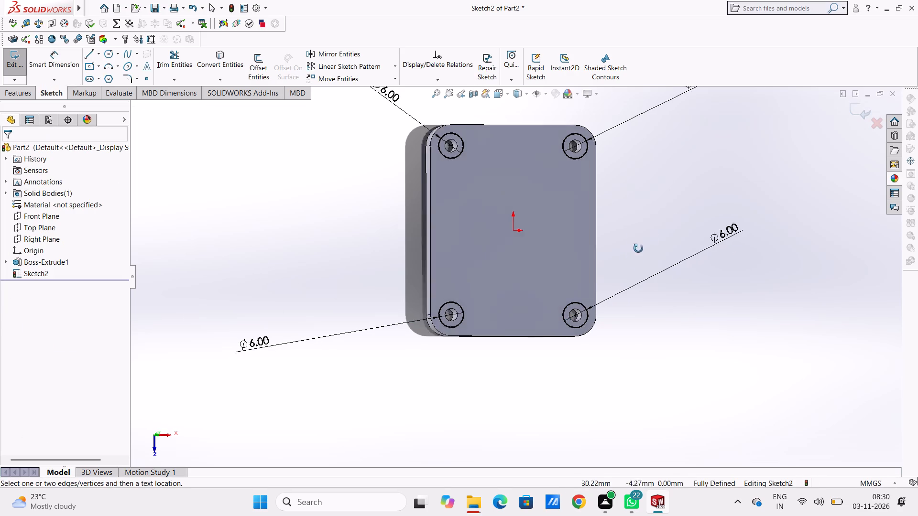
pyautogui.moveTo(638, 248); pyautogui.dragTo(609, 222, button='middle')
pyautogui.scroll(-2, 601, 140)
pyautogui.moveTo(623, 273); pyautogui.dragTo(612, 251, button='middle')
pyautogui.click(53, 60)
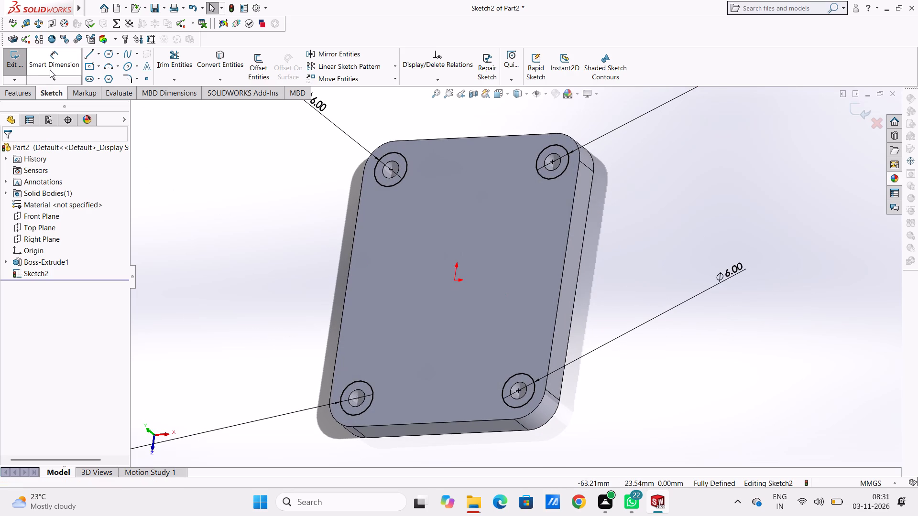
pyautogui.click(16, 92)
pyautogui.click(159, 62)
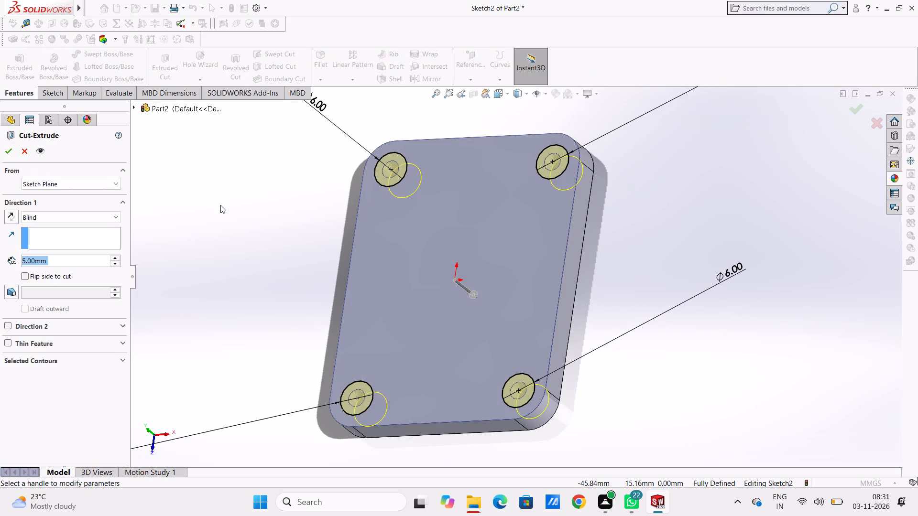
pyautogui.press('2')
pyautogui.press('Return')
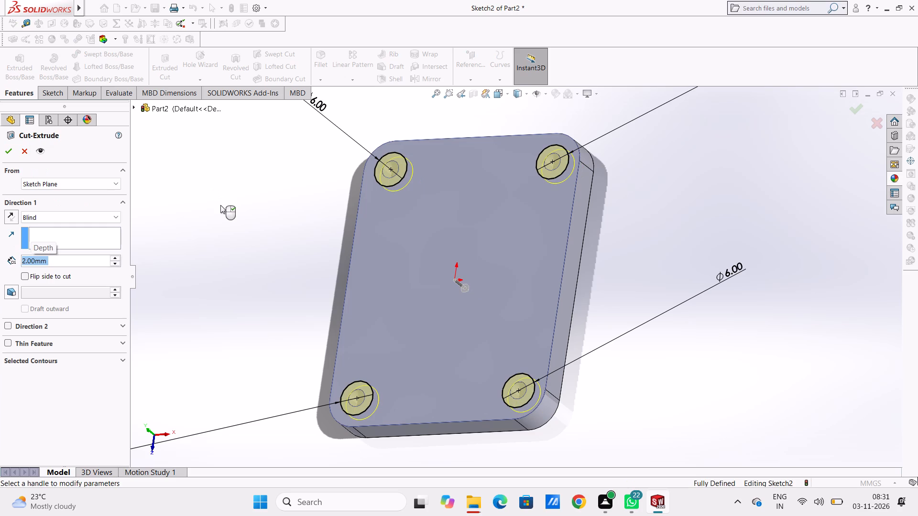
pyautogui.click(10, 151)
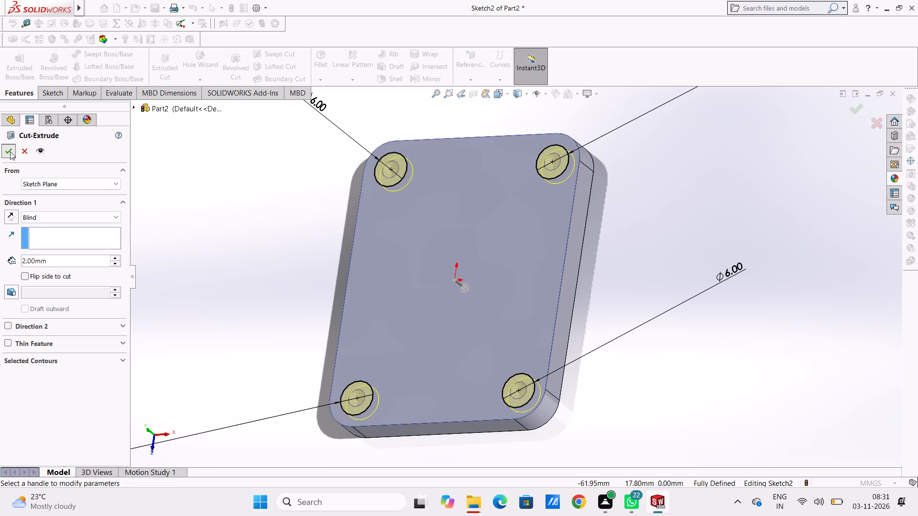
pyautogui.click(186, 236)
# Start a new sketch on the plate's flat front side face, seen in the front view.
pyautogui.moveTo(250, 258); pyautogui.dragTo(264, 212, button='middle')
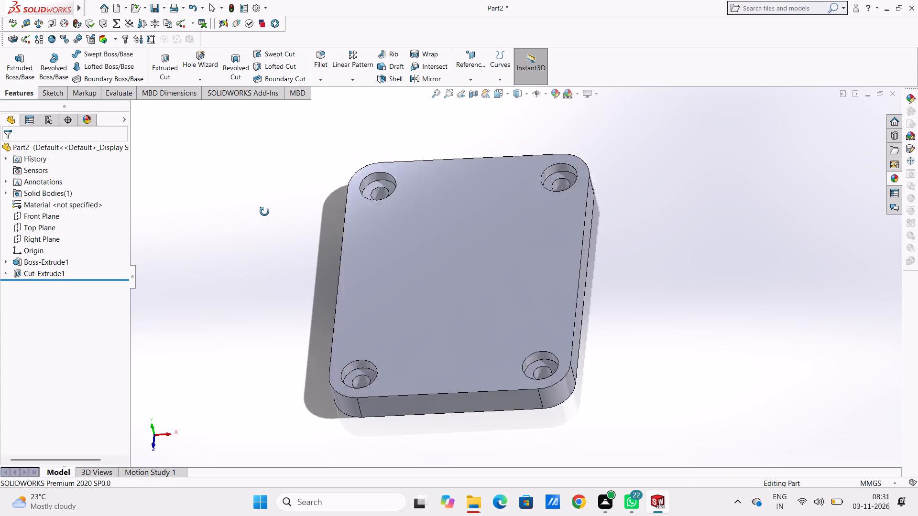
pyautogui.moveTo(264, 212); pyautogui.dragTo(256, 212, button='middle')
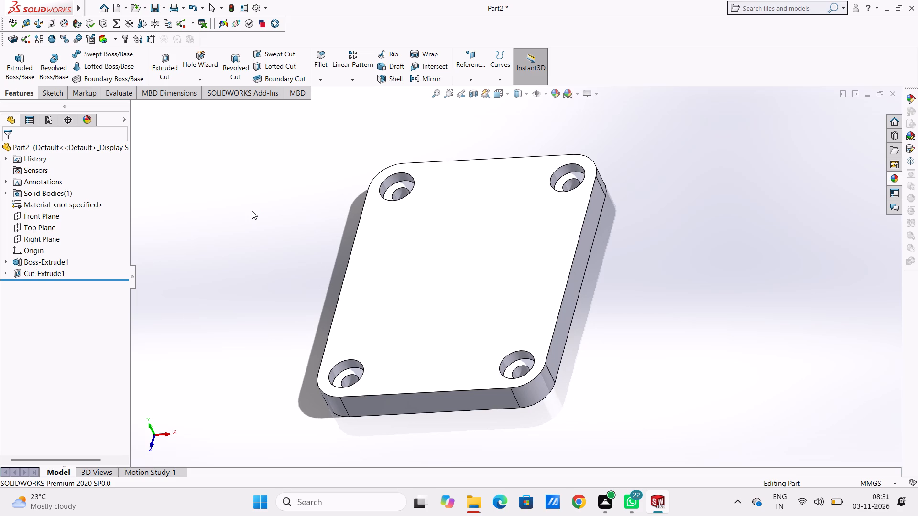
pyautogui.hotkey('ctrl', '1')
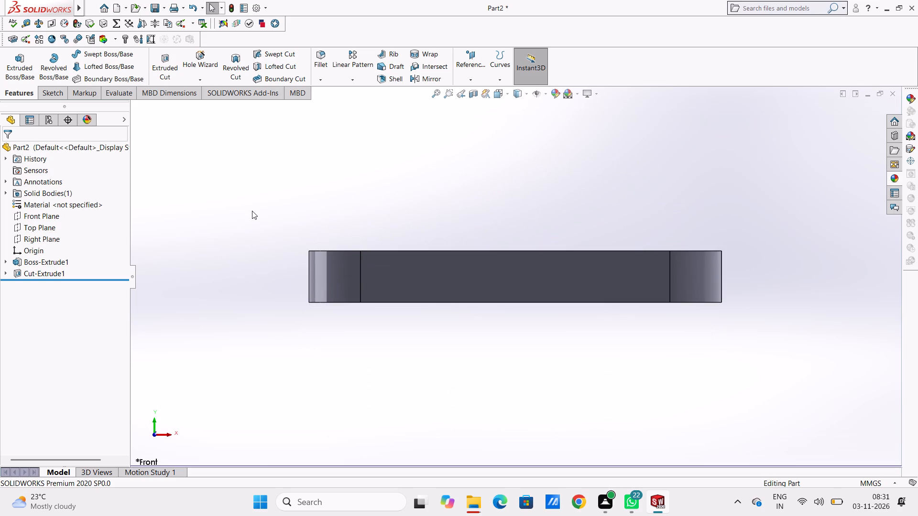
pyautogui.scroll(4, 500, 237)
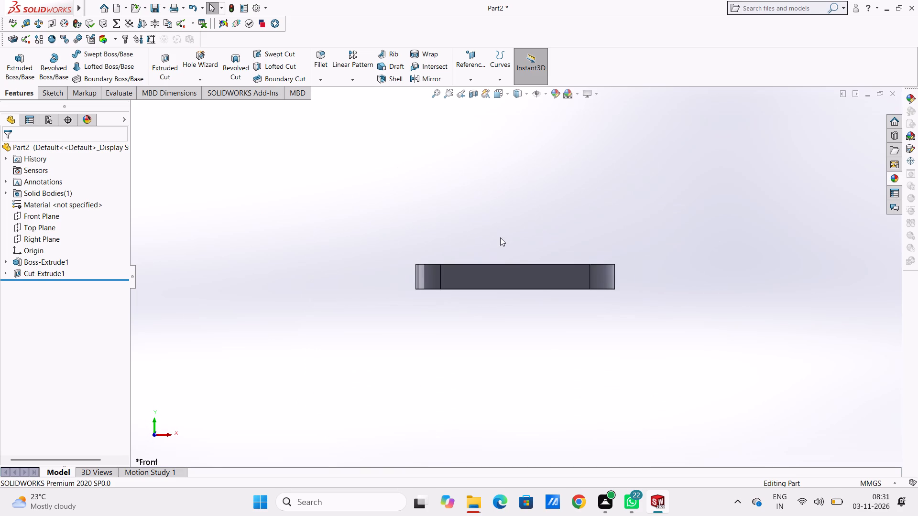
pyautogui.scroll(2, 542, 286)
pyautogui.scroll(-4, 580, 260)
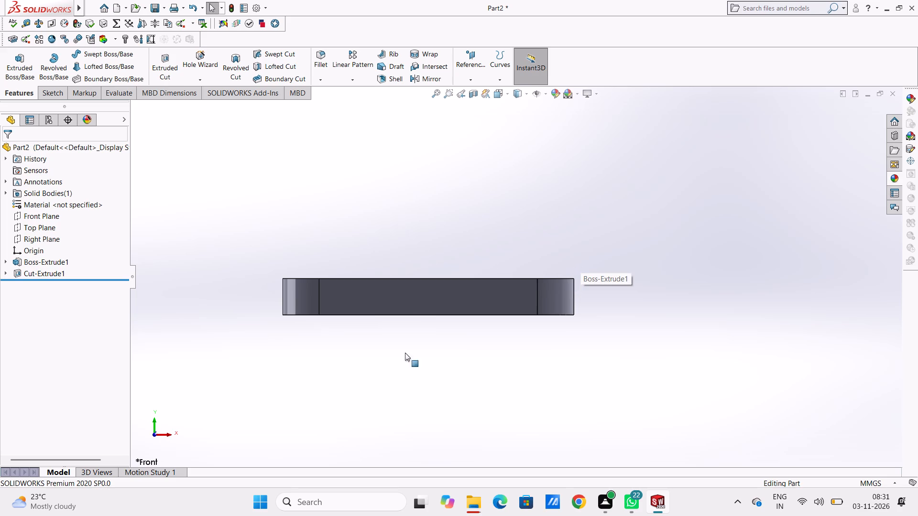
pyautogui.click(421, 298)
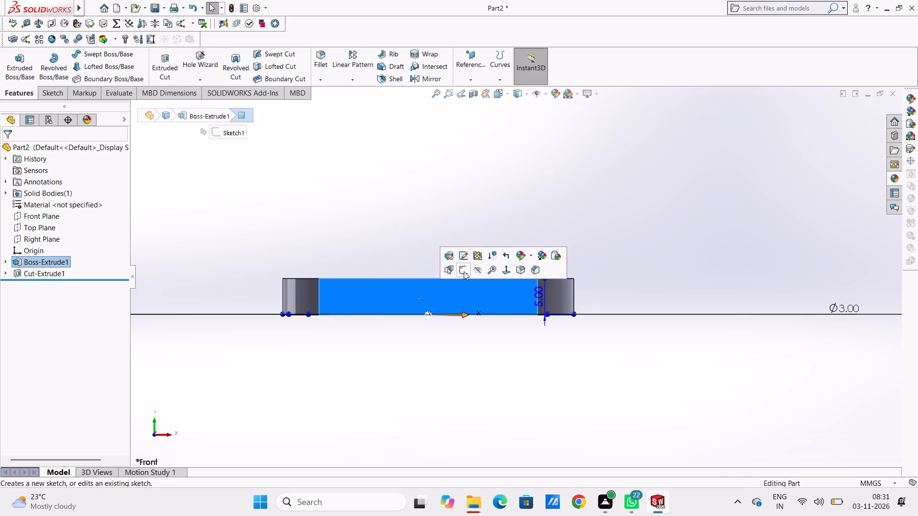
pyautogui.click(464, 271)
pyautogui.click(394, 247)
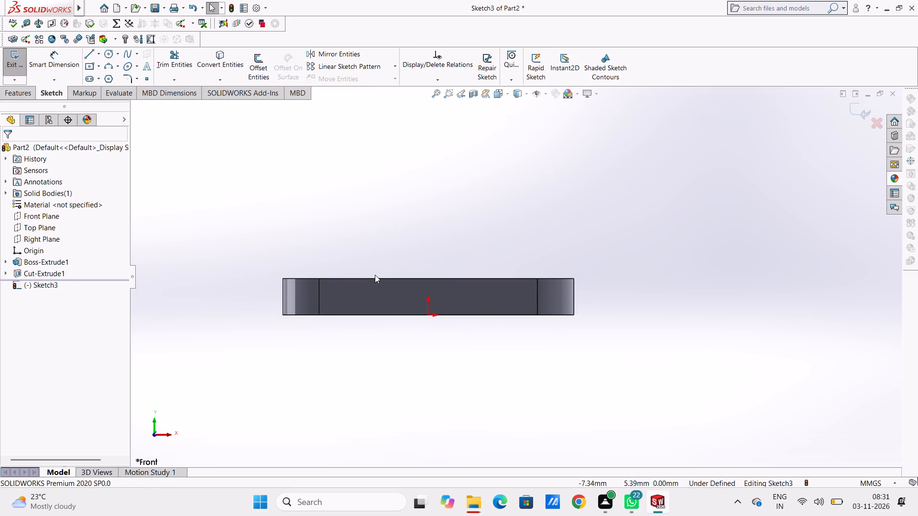
# Draw a circle of 9 mm radius above the plate, centred about 15 mm directly above the origin.
pyautogui.click(106, 52)
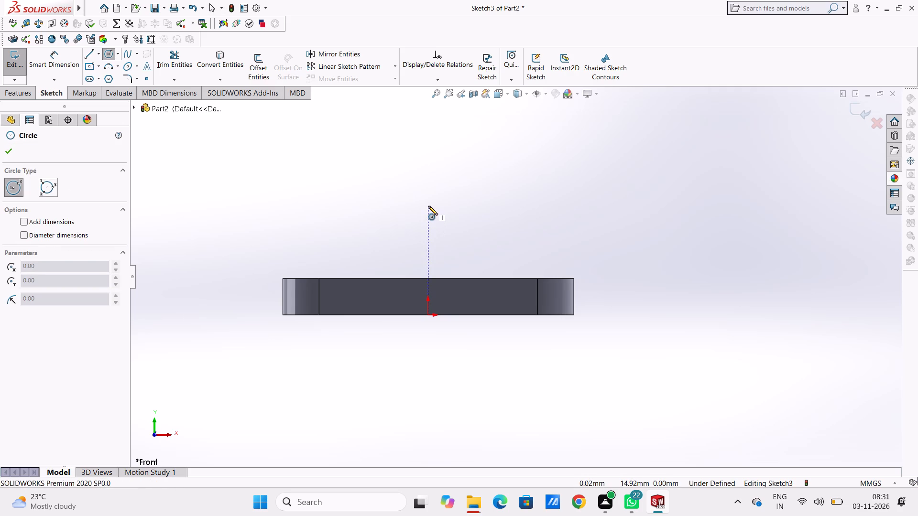
pyautogui.click(428, 206)
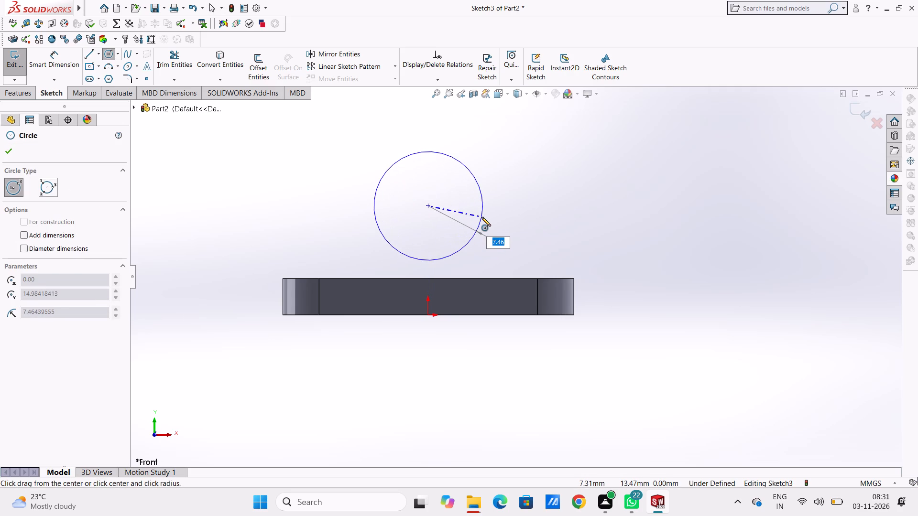
pyautogui.press('9')
pyautogui.press('Return')
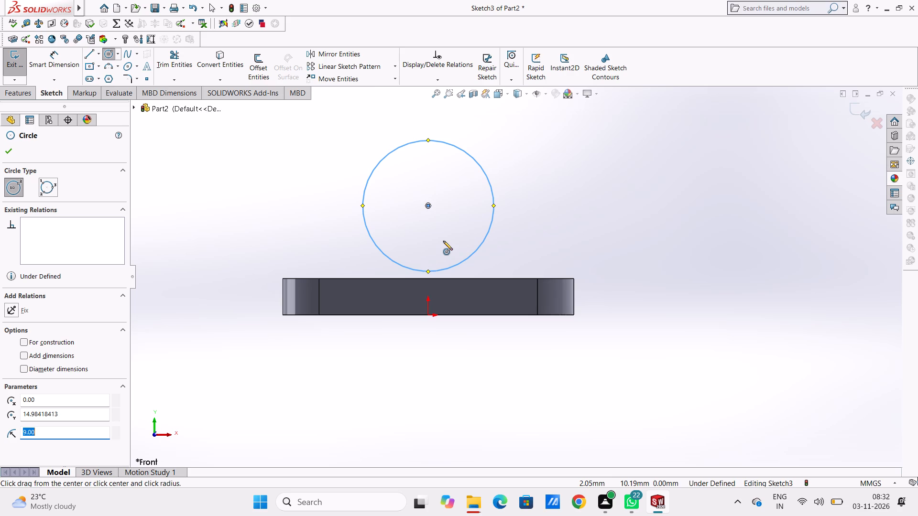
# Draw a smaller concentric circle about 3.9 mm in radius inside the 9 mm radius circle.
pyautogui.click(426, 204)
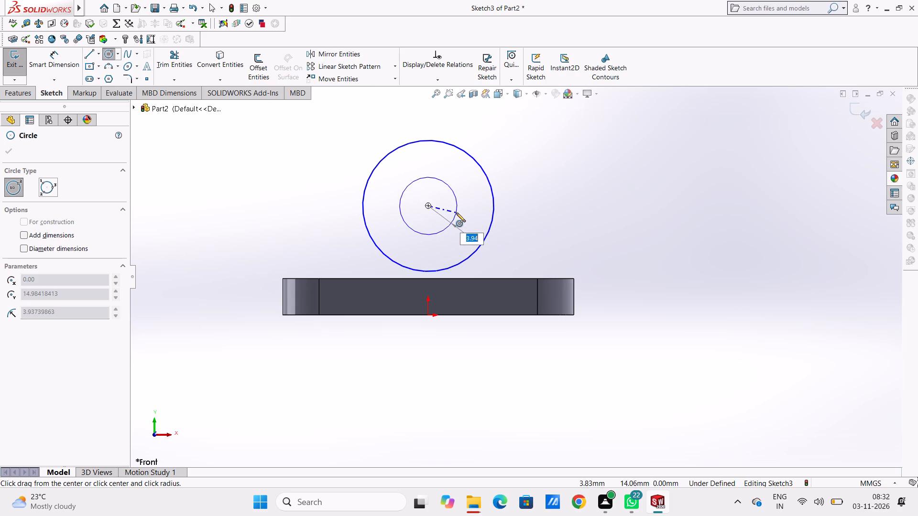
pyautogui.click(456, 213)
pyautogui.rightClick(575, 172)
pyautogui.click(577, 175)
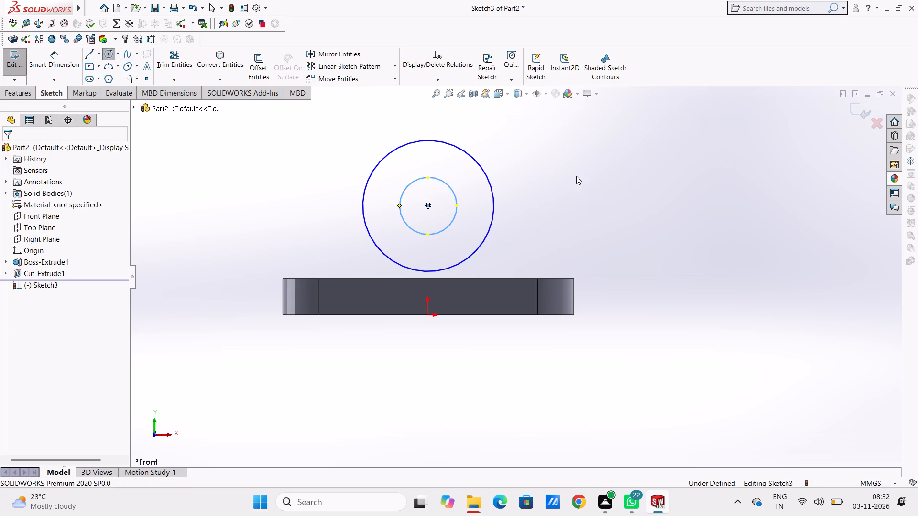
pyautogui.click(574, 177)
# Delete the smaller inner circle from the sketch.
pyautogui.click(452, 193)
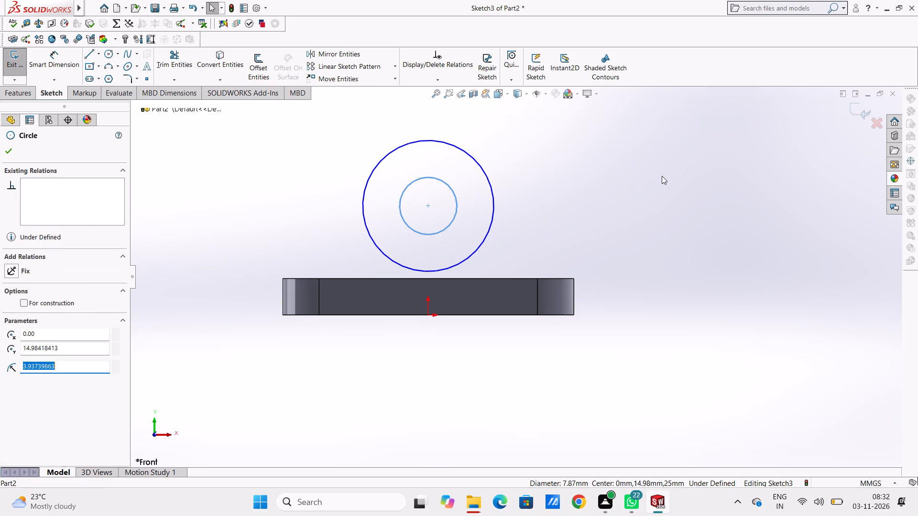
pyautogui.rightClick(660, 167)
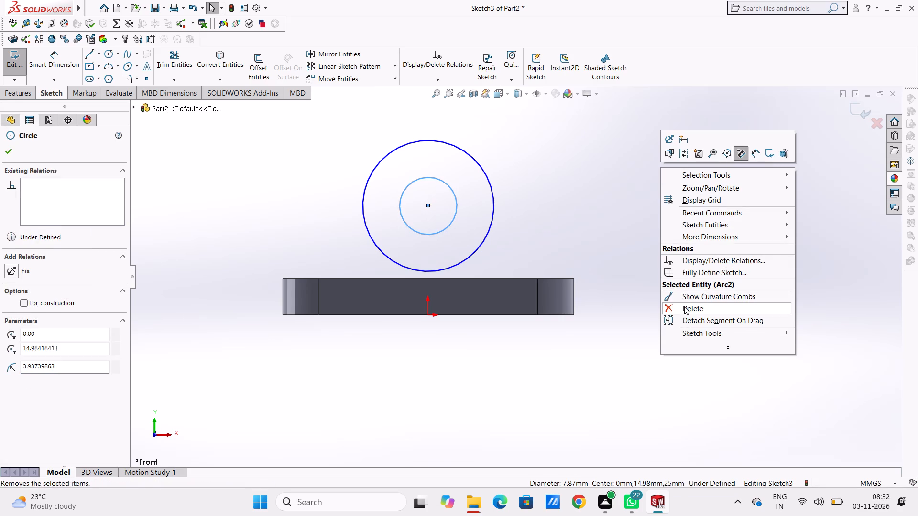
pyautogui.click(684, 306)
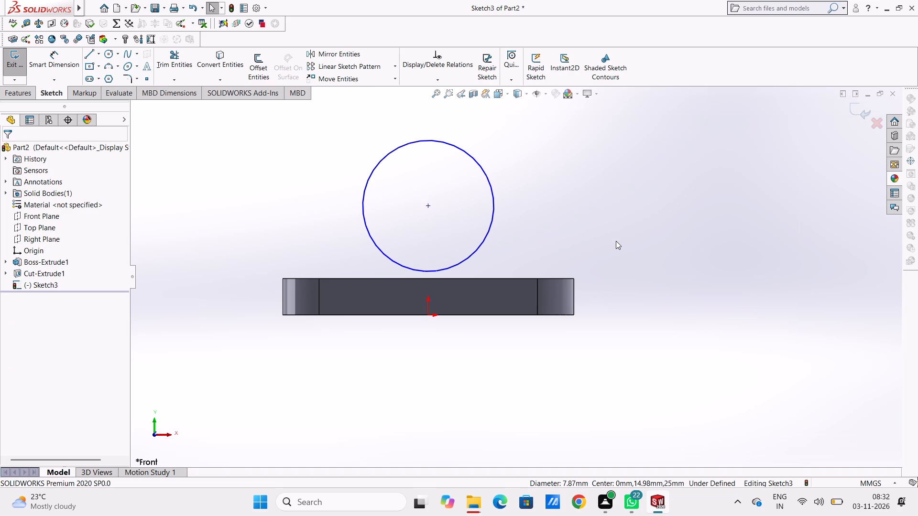
# Dimension the remaining circle's diameter, placing the text up and to the right of the circle.
pyautogui.scroll(2, 486, 263)
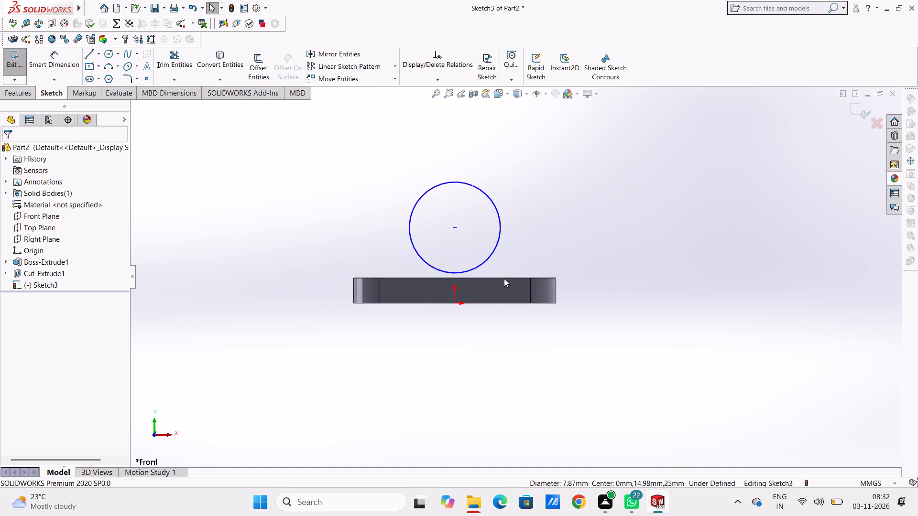
pyautogui.click(59, 65)
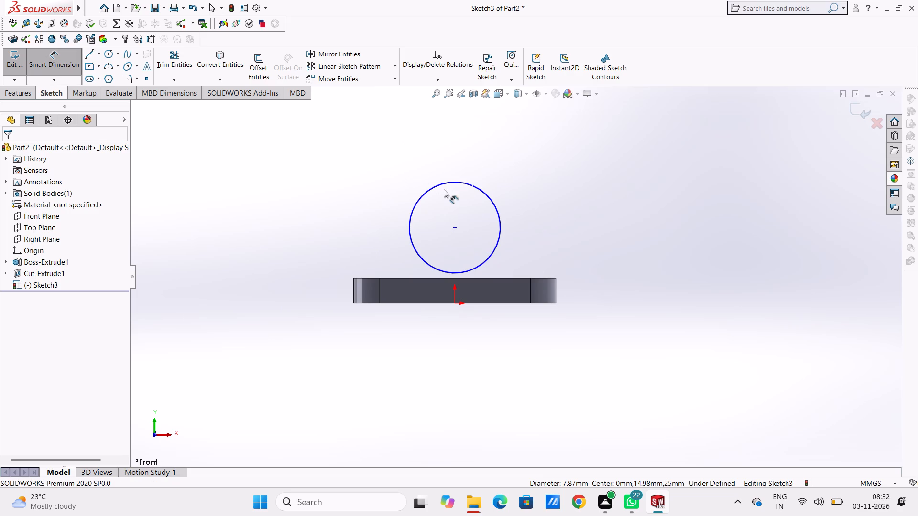
pyautogui.click(450, 182)
pyautogui.scroll(3, 648, 155)
pyautogui.click(685, 158)
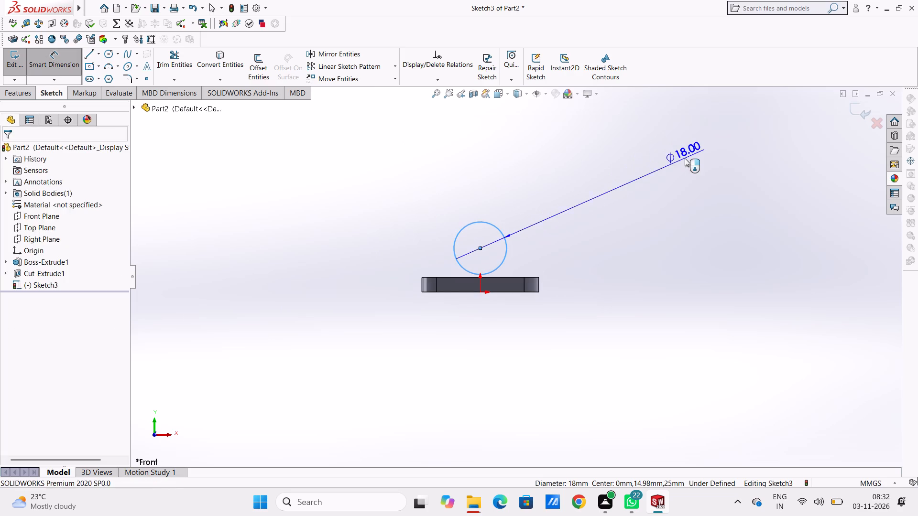
pyautogui.click(643, 141)
pyautogui.click(567, 173)
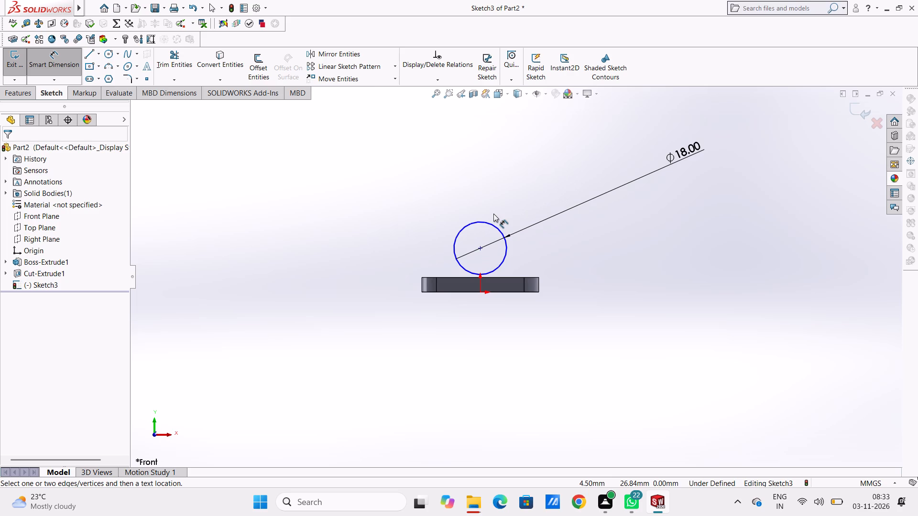
# Dimension the circle's centre 10 mm above the plate's bottom edge.
pyautogui.click(479, 248)
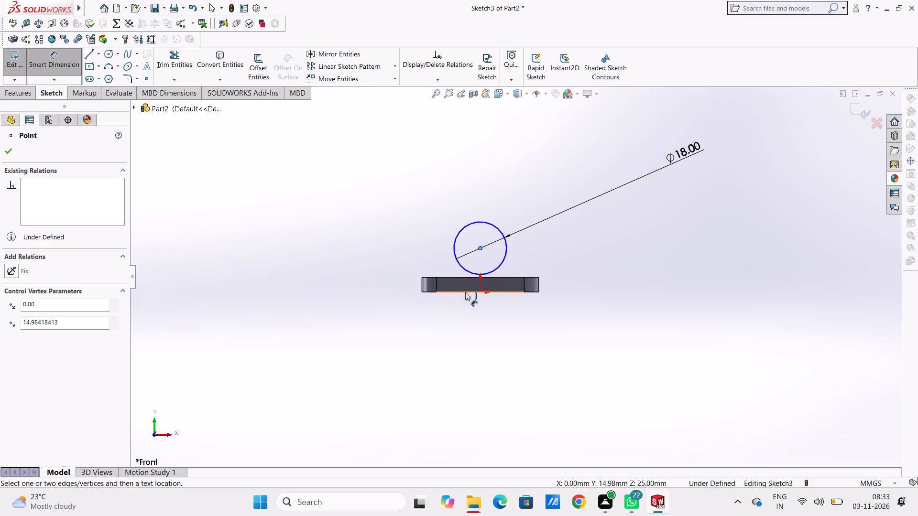
pyautogui.click(465, 292)
pyautogui.click(253, 249)
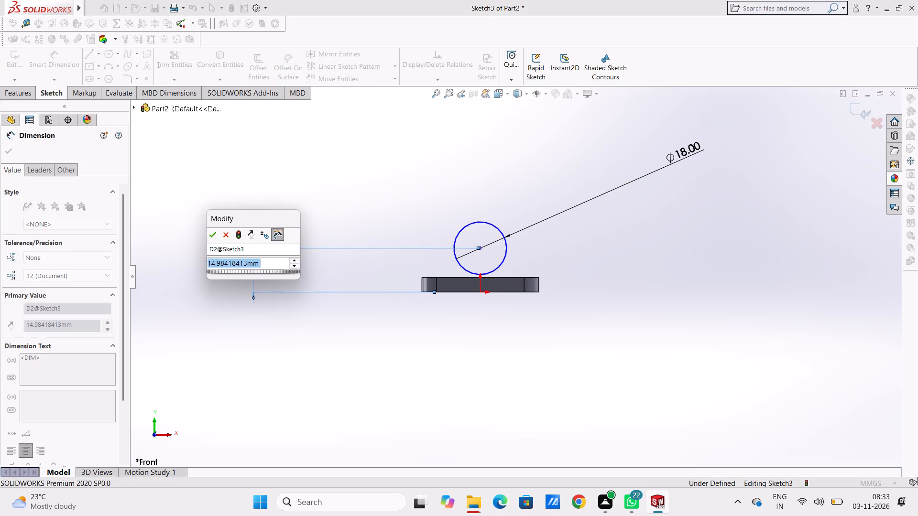
pyautogui.write('10')
pyautogui.press('Return')
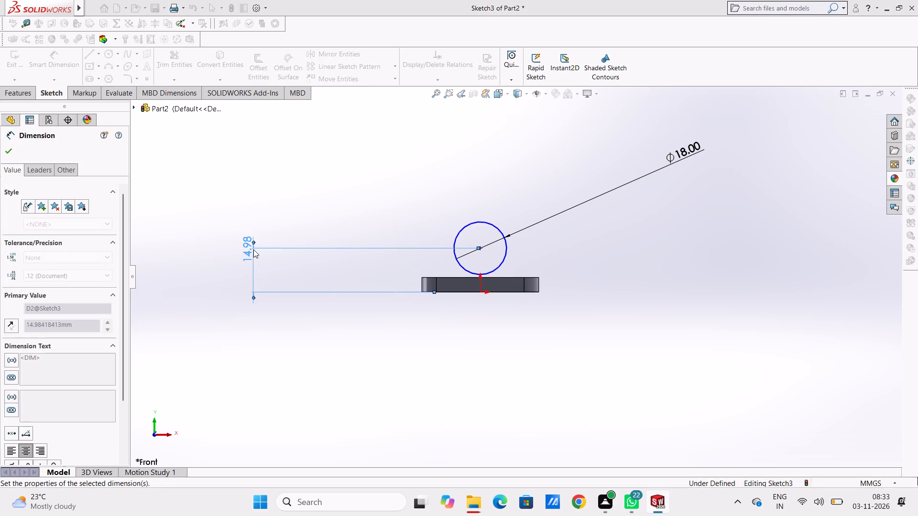
pyautogui.click(306, 223)
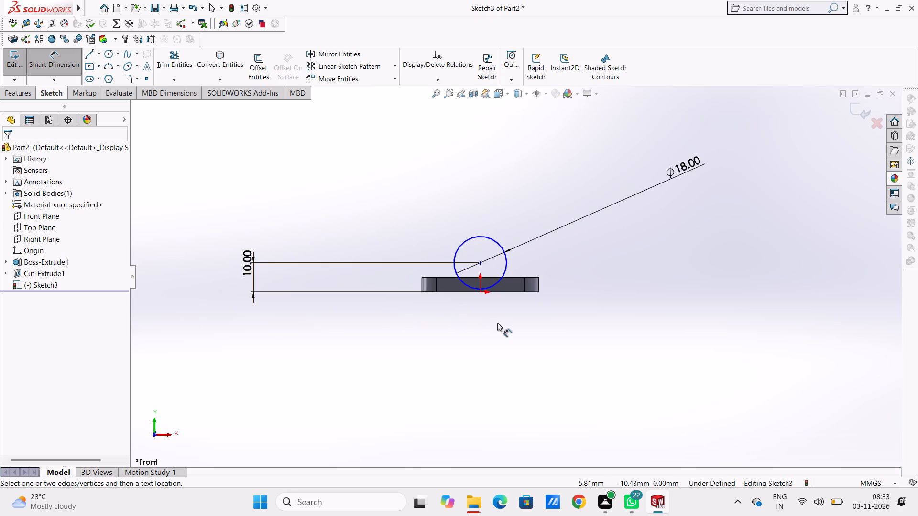
# Add a vertical relation between the origin and the circle's centre.
pyautogui.scroll(-3, 488, 294)
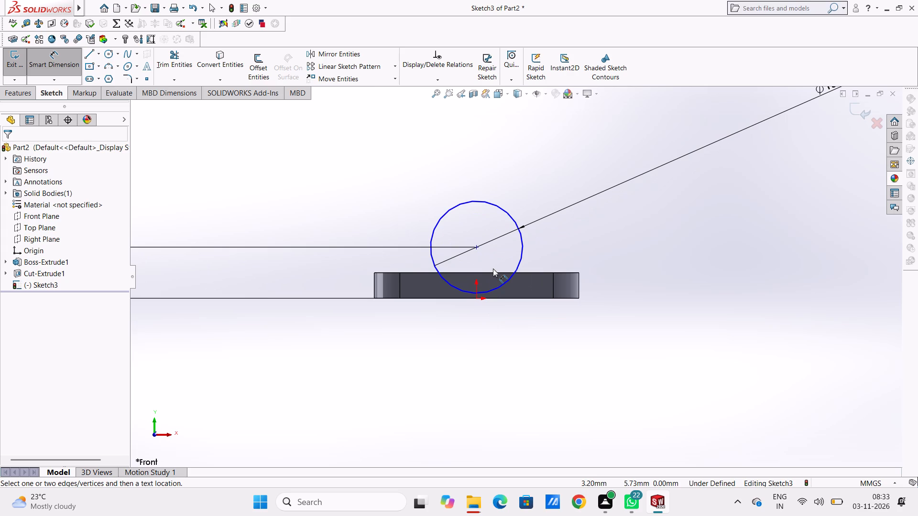
pyautogui.click(51, 67)
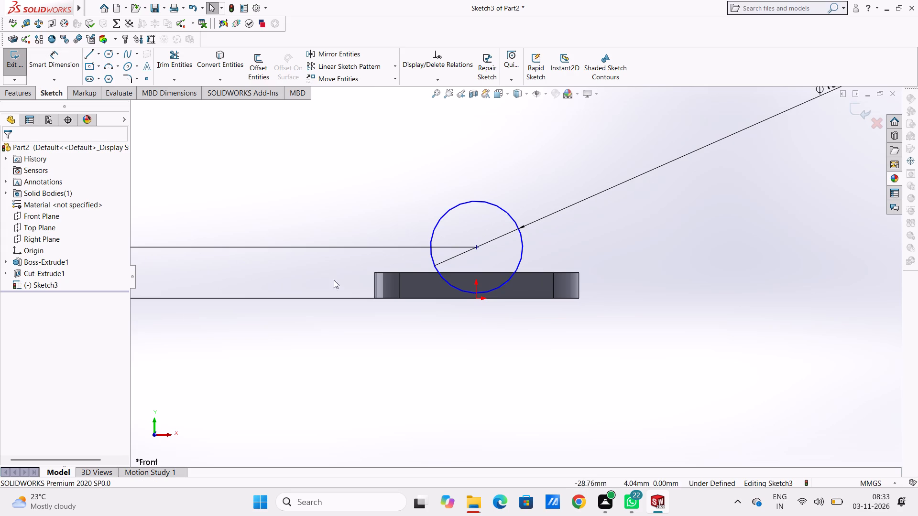
pyautogui.click(476, 300)
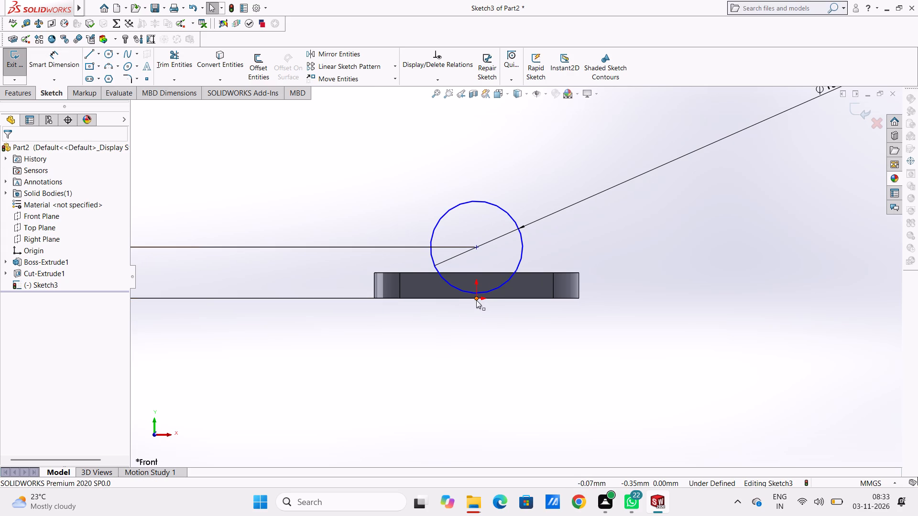
pyautogui.keyDown('ctrl'); pyautogui.click(477, 248); pyautogui.keyUp('ctrl')
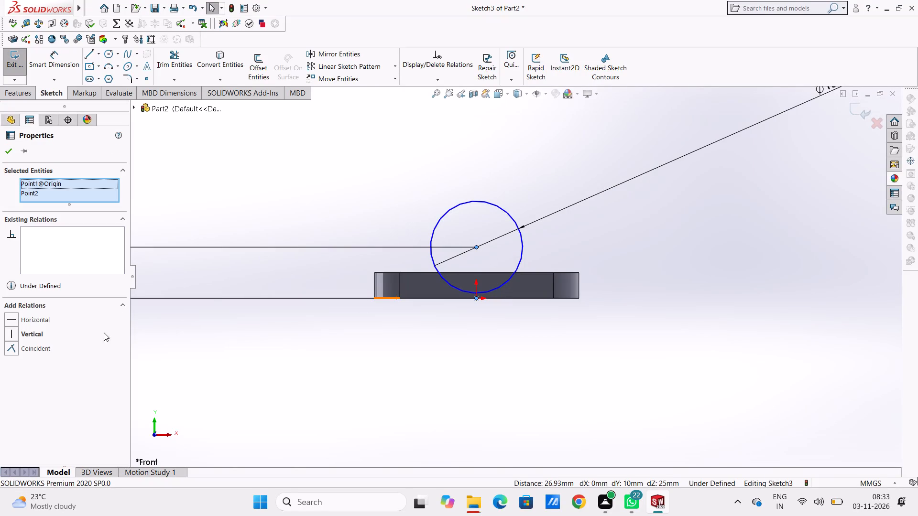
pyautogui.click(13, 334)
pyautogui.click(249, 349)
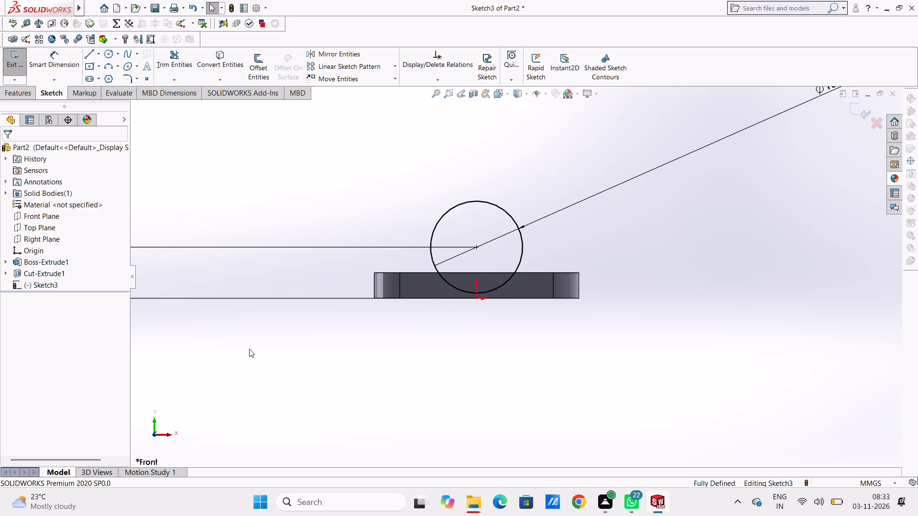
# Extrude the 18 mm circle as a boss with Through All in the reversed direction, across the plate, merging the result.
pyautogui.scroll(2, 475, 228)
pyautogui.moveTo(670, 154); pyautogui.dragTo(657, 156, button='middle')
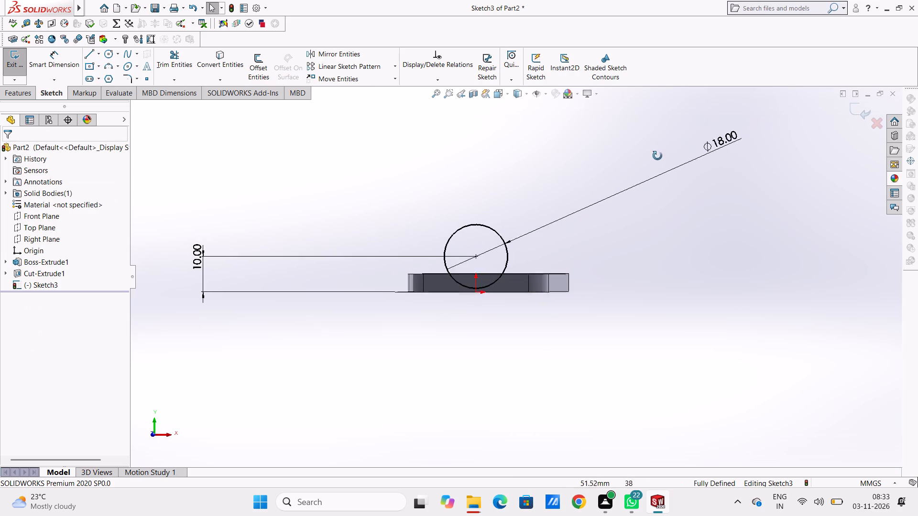
pyautogui.moveTo(657, 156); pyautogui.dragTo(626, 213, button='middle')
pyautogui.scroll(1, 610, 216)
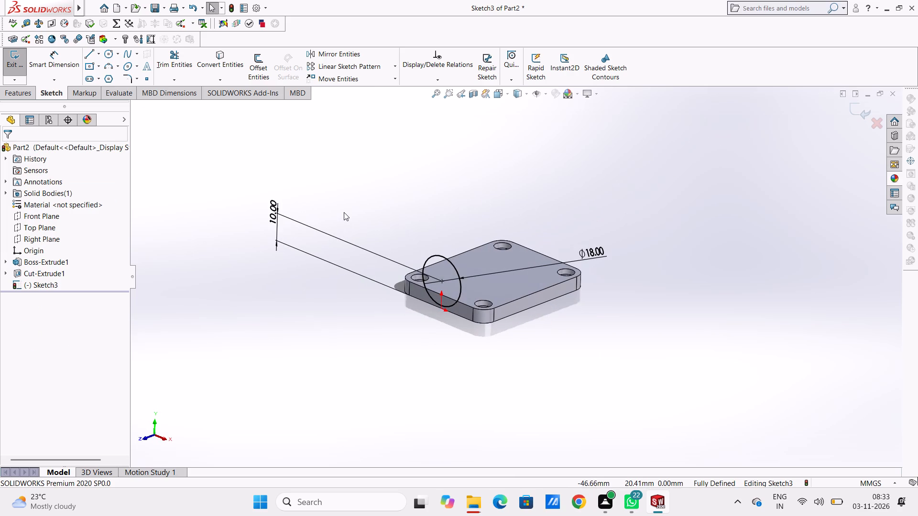
pyautogui.click(28, 95)
pyautogui.click(21, 69)
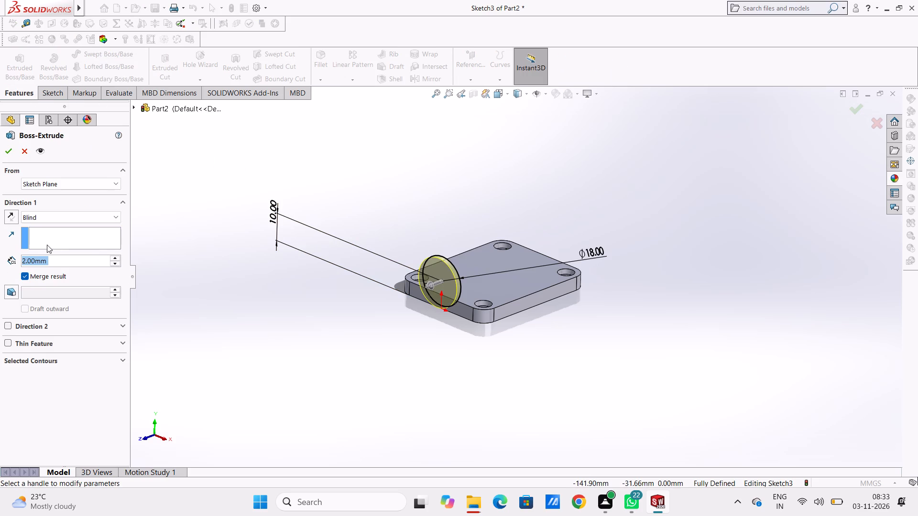
pyautogui.click(9, 215)
pyautogui.click(73, 214)
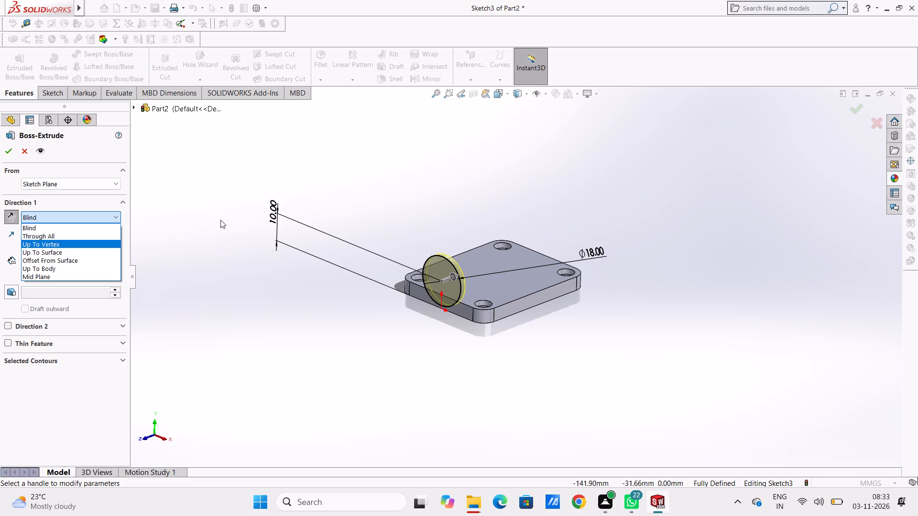
pyautogui.click(220, 220)
pyautogui.click(95, 213)
pyautogui.click(80, 237)
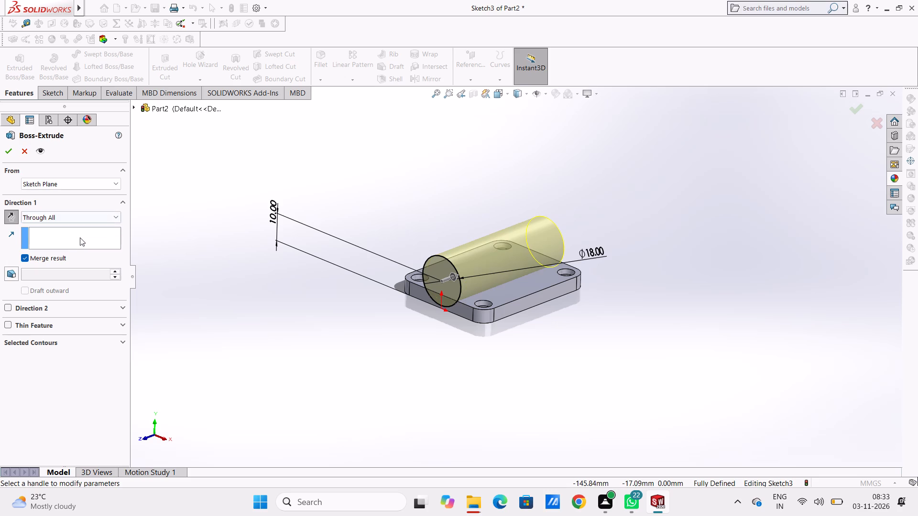
pyautogui.click(9, 152)
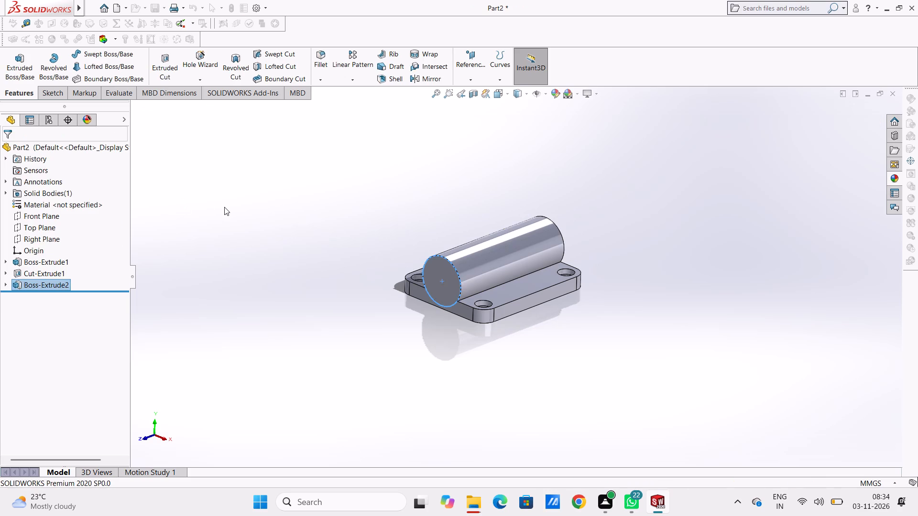
pyautogui.click(224, 207)
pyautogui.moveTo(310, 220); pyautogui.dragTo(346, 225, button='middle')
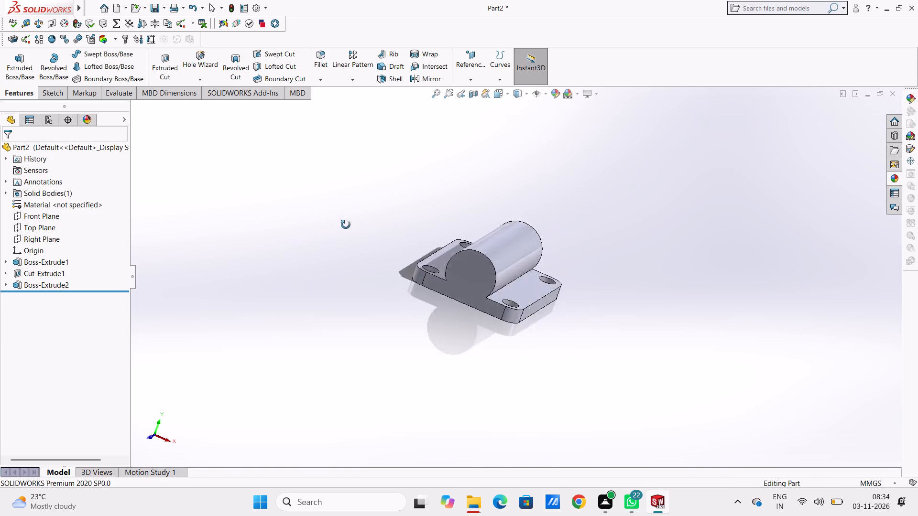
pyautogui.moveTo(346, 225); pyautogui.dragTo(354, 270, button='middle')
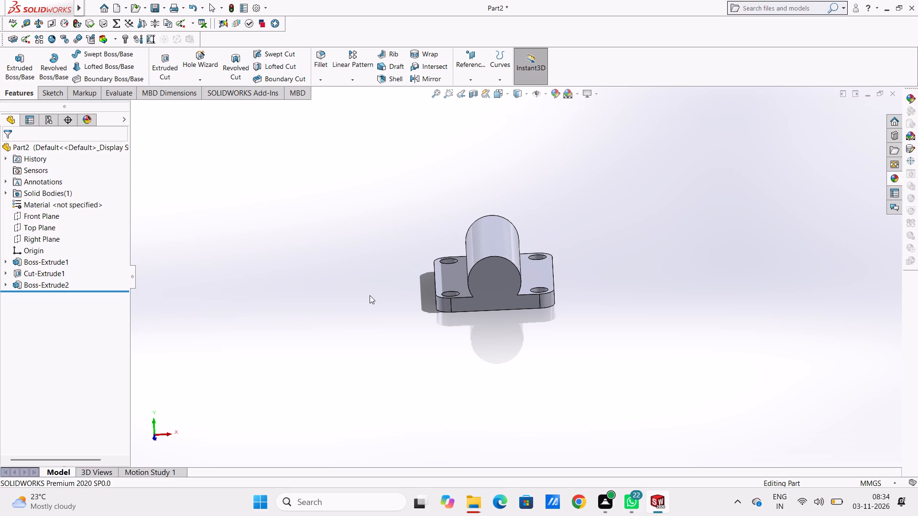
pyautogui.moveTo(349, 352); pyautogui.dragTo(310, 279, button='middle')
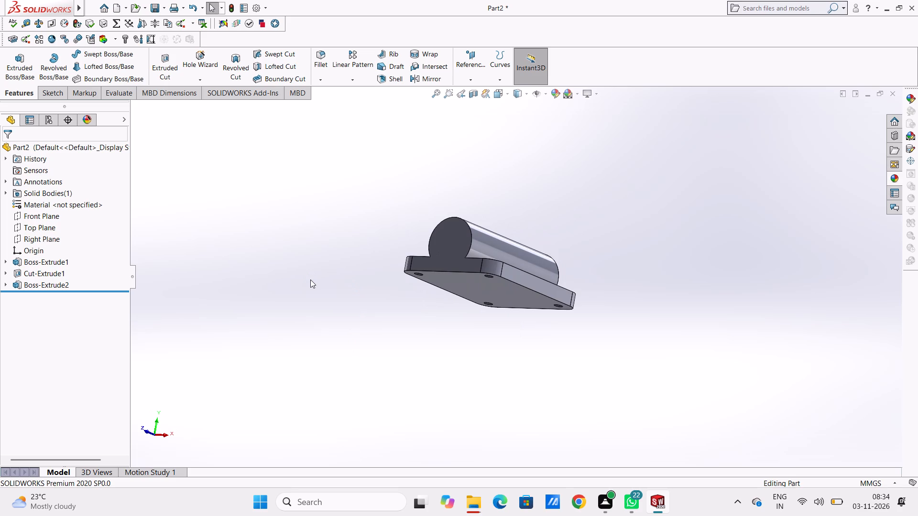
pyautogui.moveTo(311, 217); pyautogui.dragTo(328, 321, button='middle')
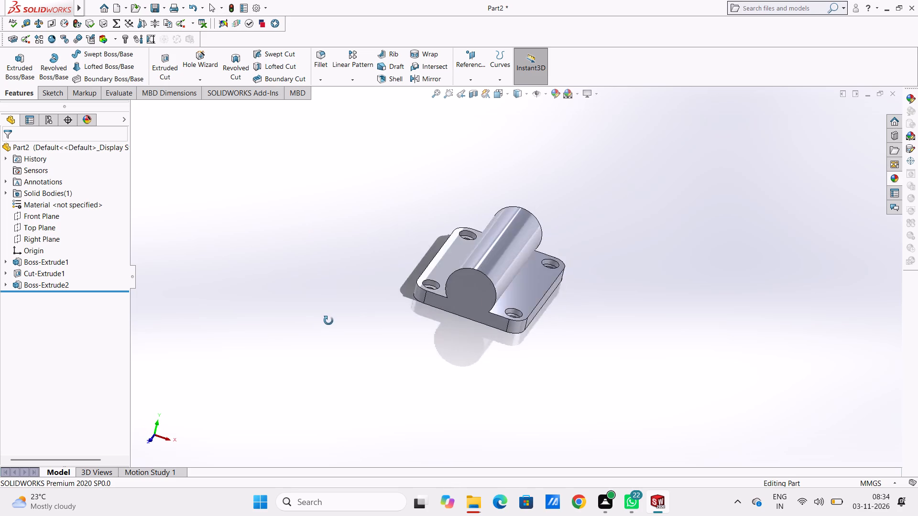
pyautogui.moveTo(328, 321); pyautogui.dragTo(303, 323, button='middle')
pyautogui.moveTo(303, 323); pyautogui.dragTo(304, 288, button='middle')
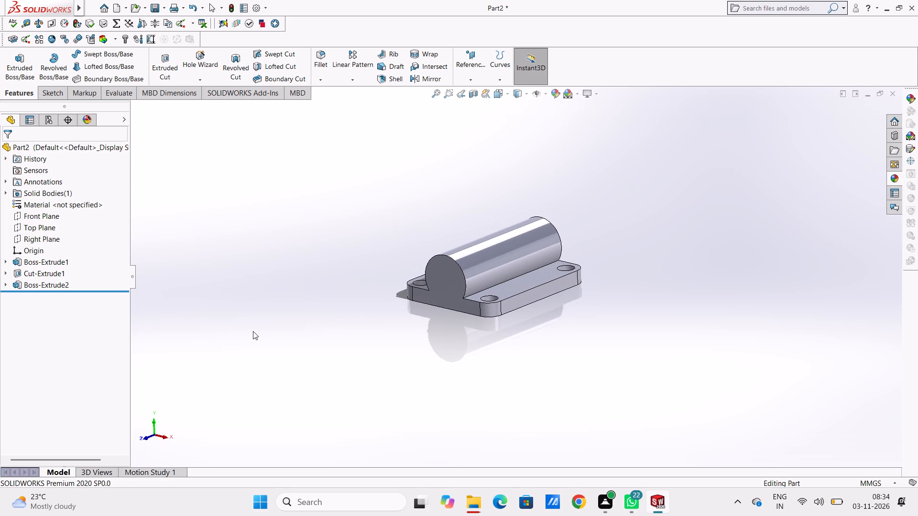
# Reuse the cylinder's circle sketch for a second boss, extruded 10 mm blind outward from the front face and merged.
pyautogui.click(3, 282)
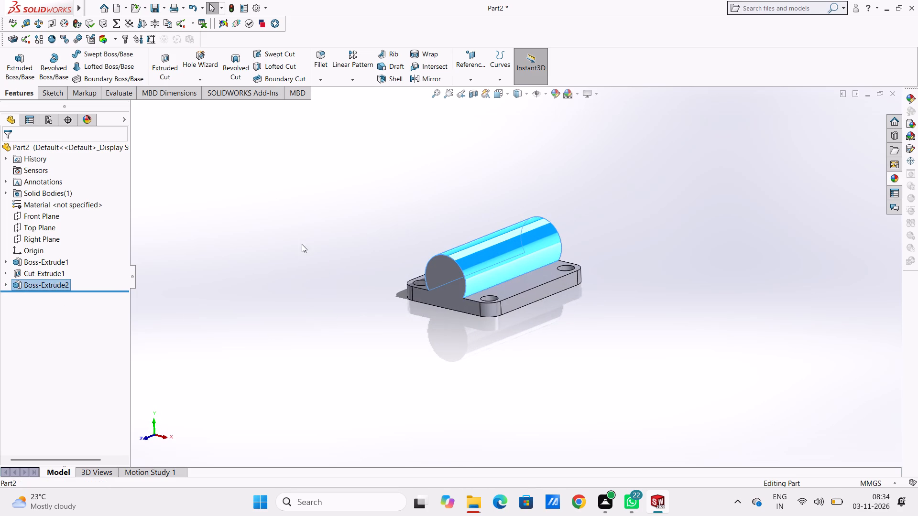
pyautogui.click(302, 244)
pyautogui.click(8, 284)
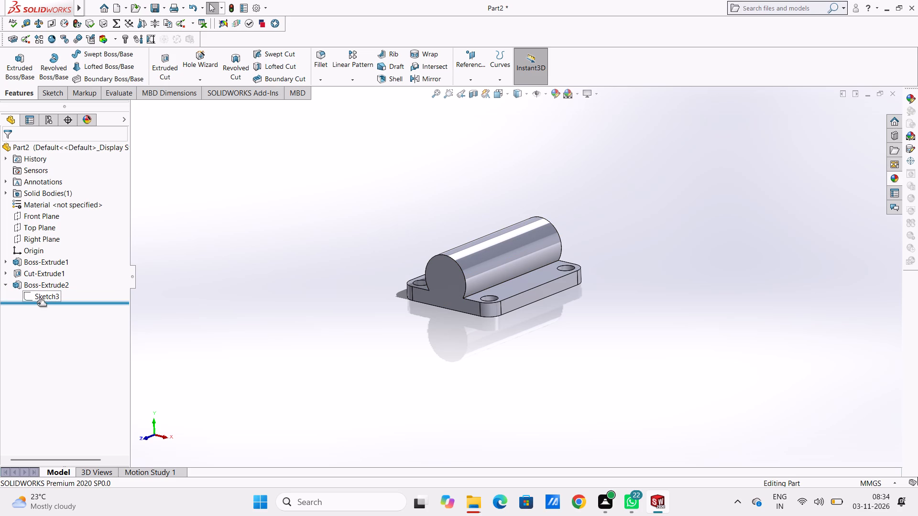
pyautogui.click(37, 303)
pyautogui.click(57, 294)
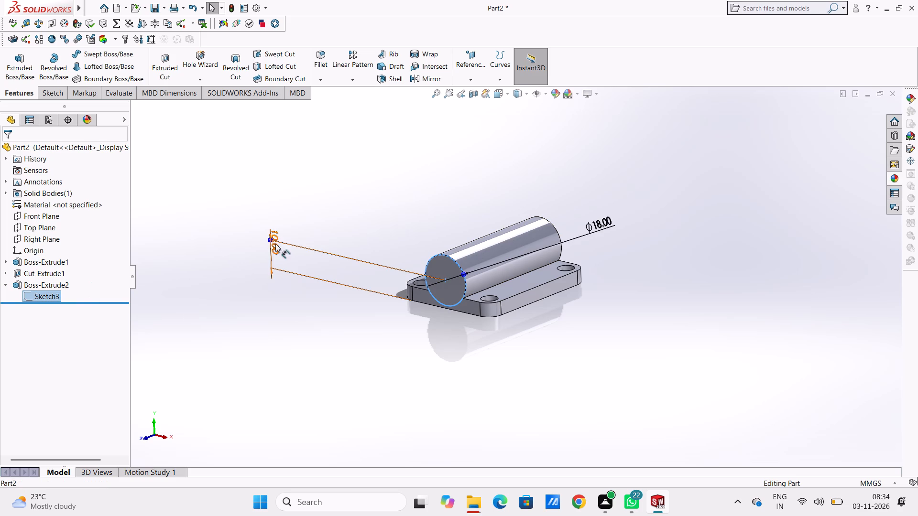
pyautogui.click(22, 70)
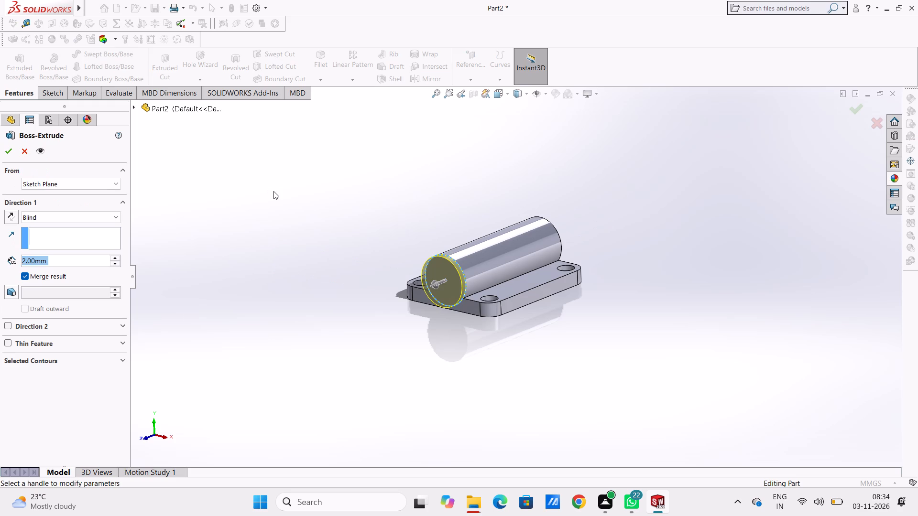
pyautogui.write('10')
pyautogui.press('Return')
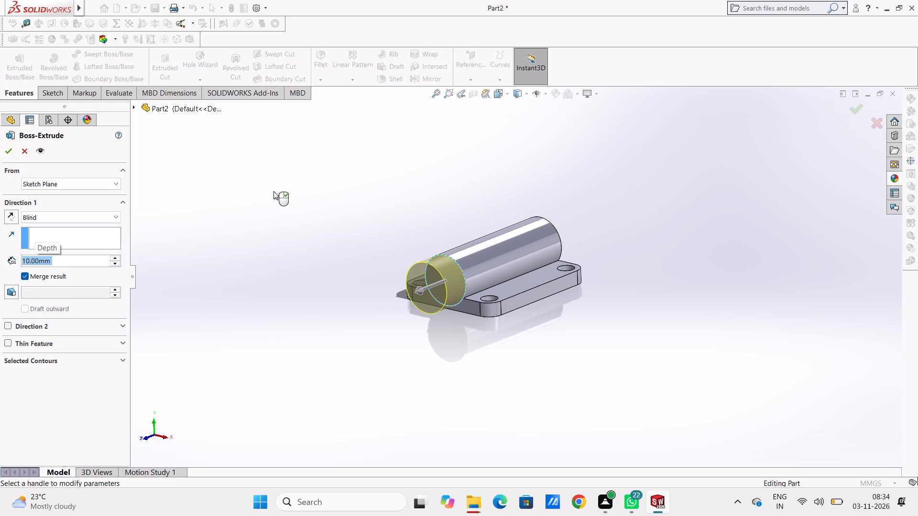
pyautogui.click(7, 152)
pyautogui.click(211, 226)
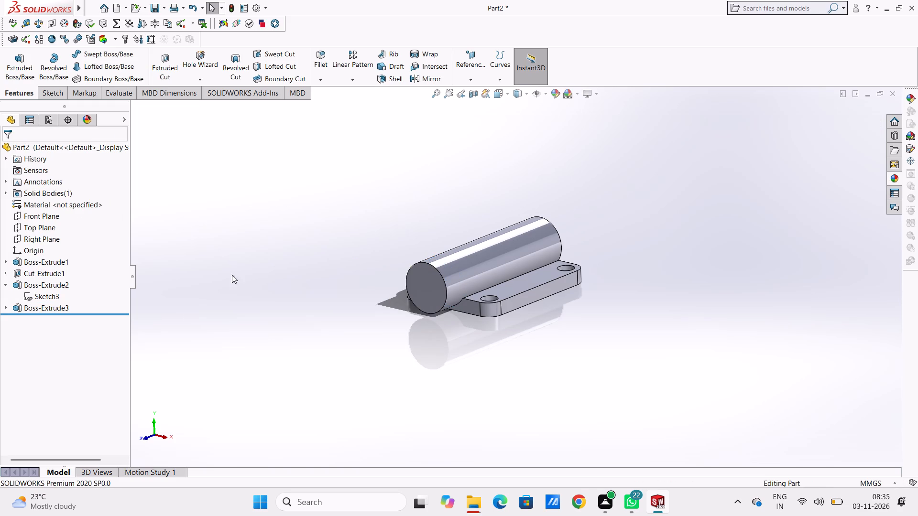
# Examine the extended cylinder and the plate from the front, rear and side.
pyautogui.moveTo(233, 276); pyautogui.dragTo(244, 223, button='middle')
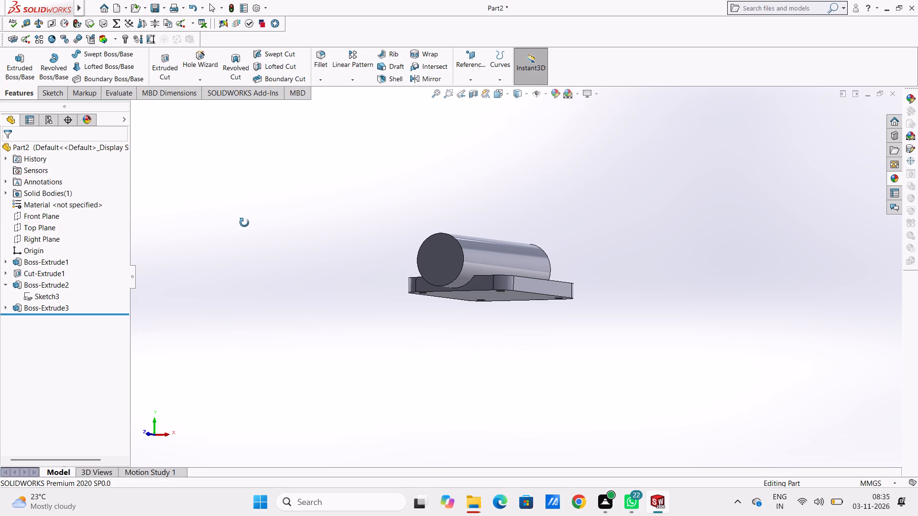
pyautogui.moveTo(244, 223); pyautogui.dragTo(233, 281, button='middle')
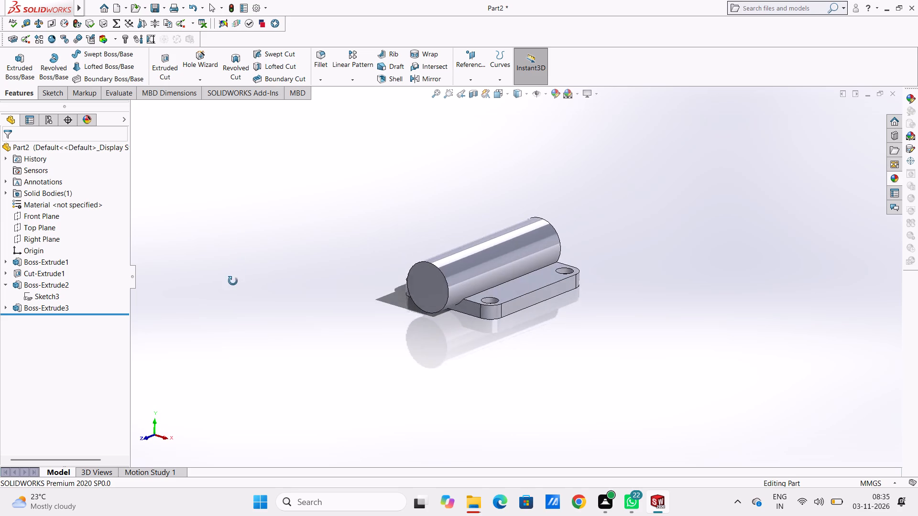
pyautogui.moveTo(233, 281); pyautogui.dragTo(223, 285, button='middle')
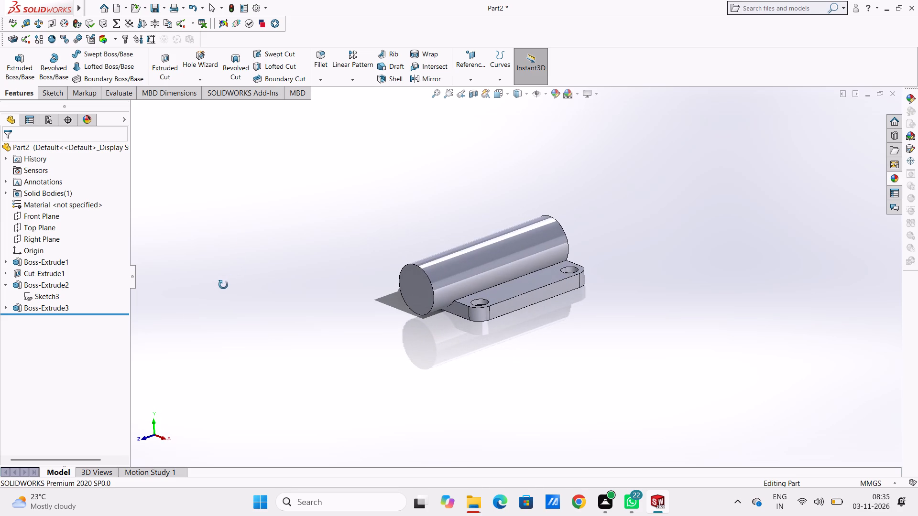
pyautogui.moveTo(223, 285); pyautogui.dragTo(236, 292, button='middle')
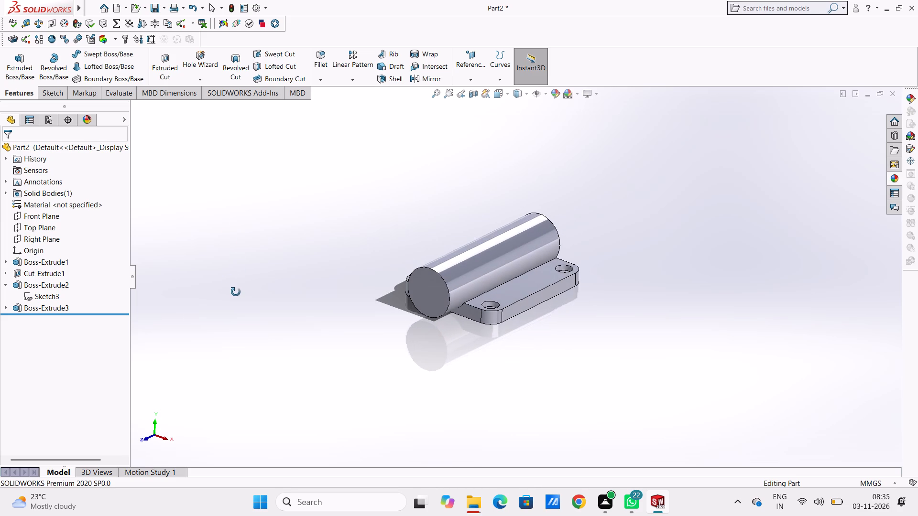
pyautogui.moveTo(236, 292); pyautogui.dragTo(238, 293, button='middle')
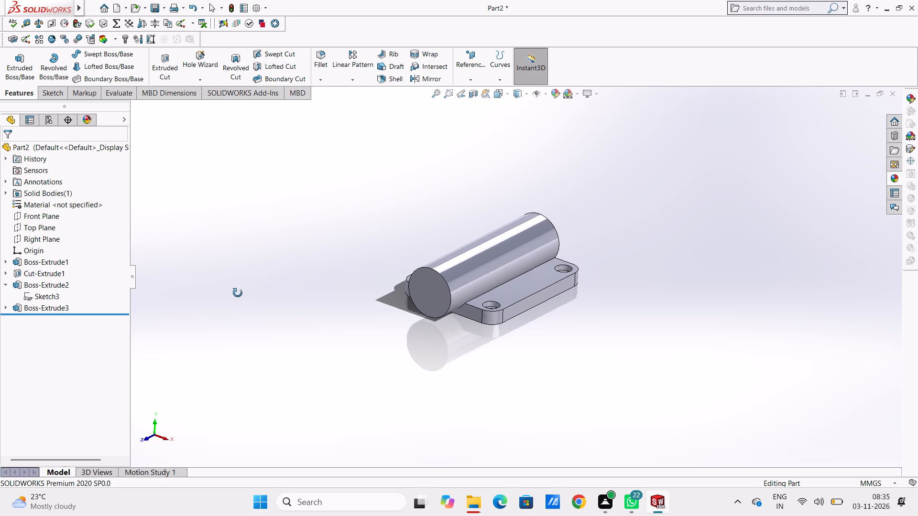
pyautogui.moveTo(238, 293); pyautogui.dragTo(274, 322, button='middle')
pyautogui.moveTo(339, 284); pyautogui.dragTo(392, 306, button='middle')
pyautogui.moveTo(348, 256); pyautogui.dragTo(431, 376, button='middle')
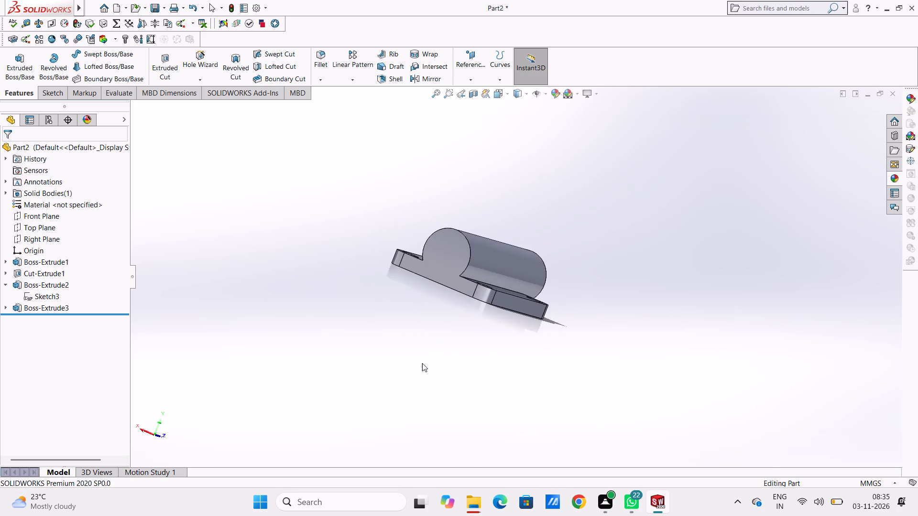
pyautogui.moveTo(386, 240); pyautogui.dragTo(287, 265, button='middle')
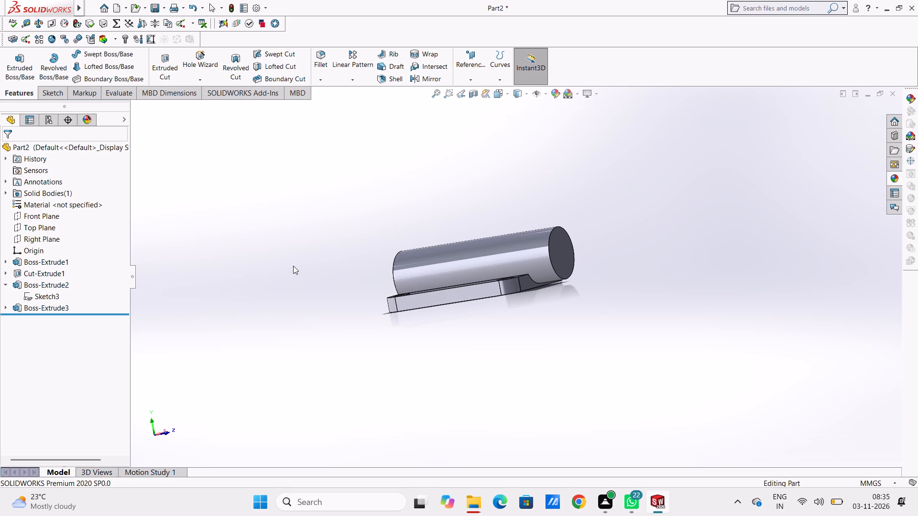
pyautogui.moveTo(293, 266); pyautogui.dragTo(330, 294, button='middle')
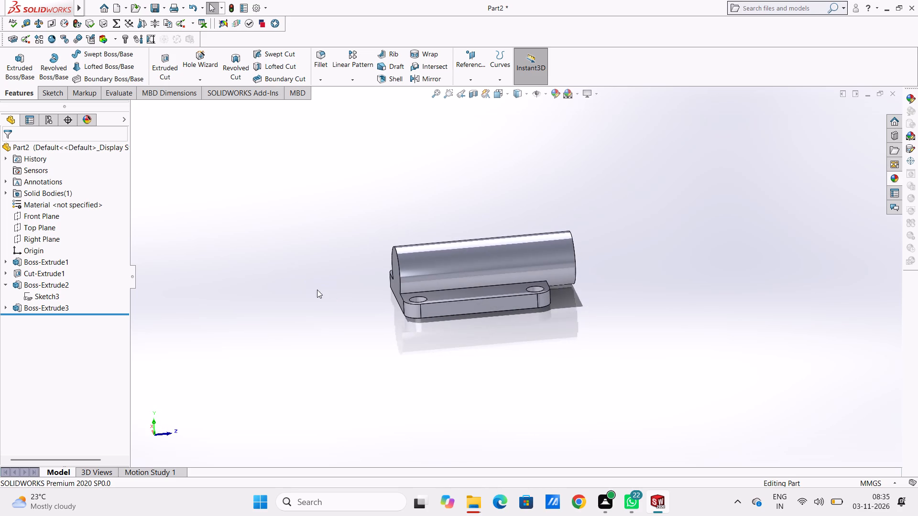
# Reuse the cylinder's circle sketch for another merged boss, starting from the rear end face and extruded 10 mm blind outward.
pyautogui.middleClick(317, 290)
pyautogui.click(41, 299)
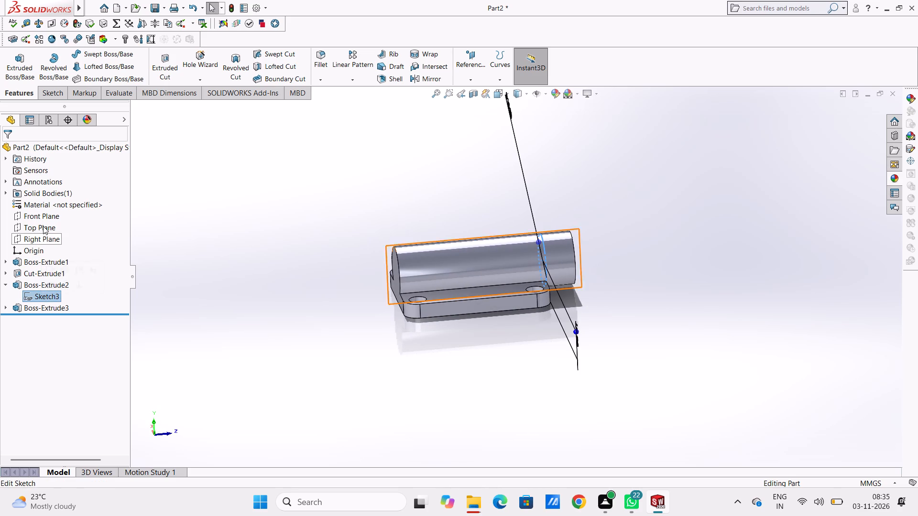
pyautogui.click(25, 68)
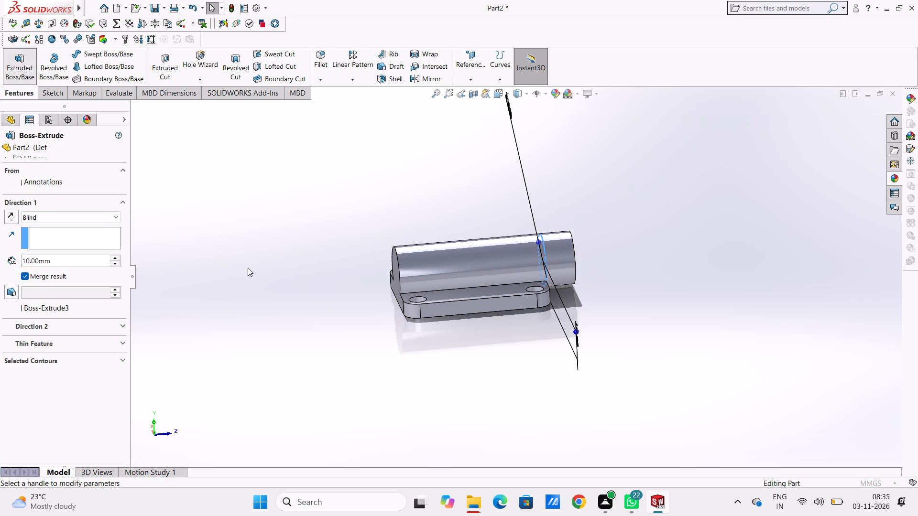
pyautogui.moveTo(256, 272); pyautogui.dragTo(279, 282, button='middle')
pyautogui.click(81, 184)
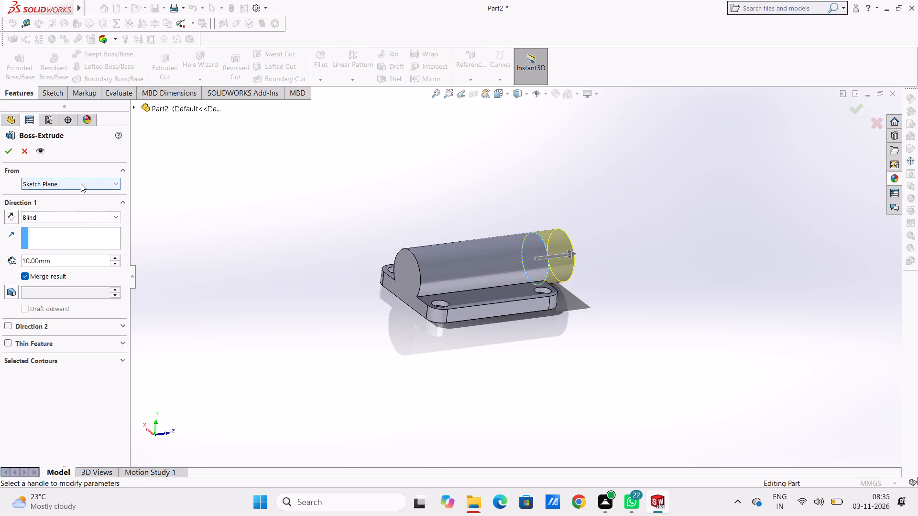
pyautogui.click(85, 204)
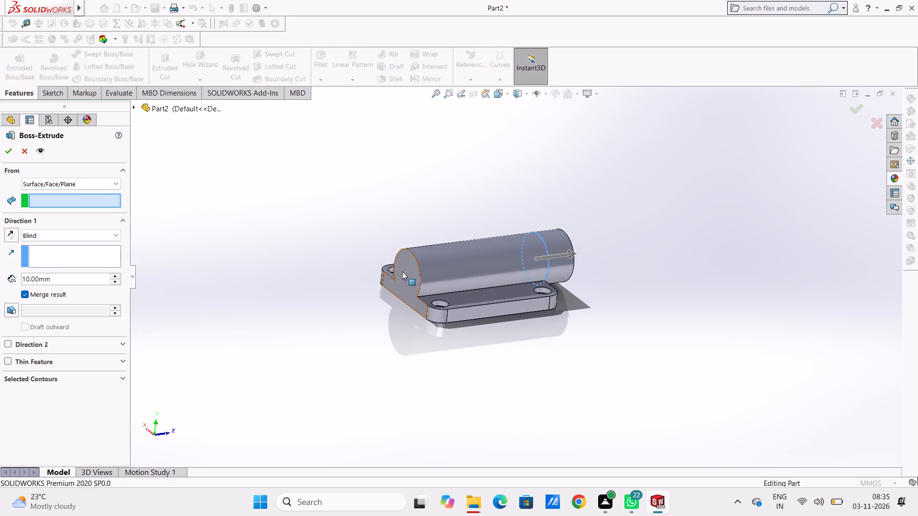
pyautogui.click(404, 270)
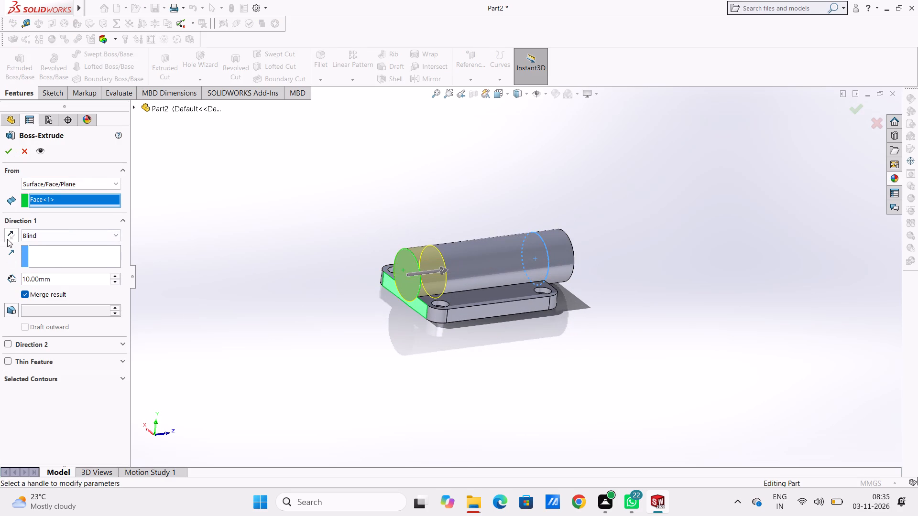
pyautogui.click(9, 237)
pyautogui.click(6, 154)
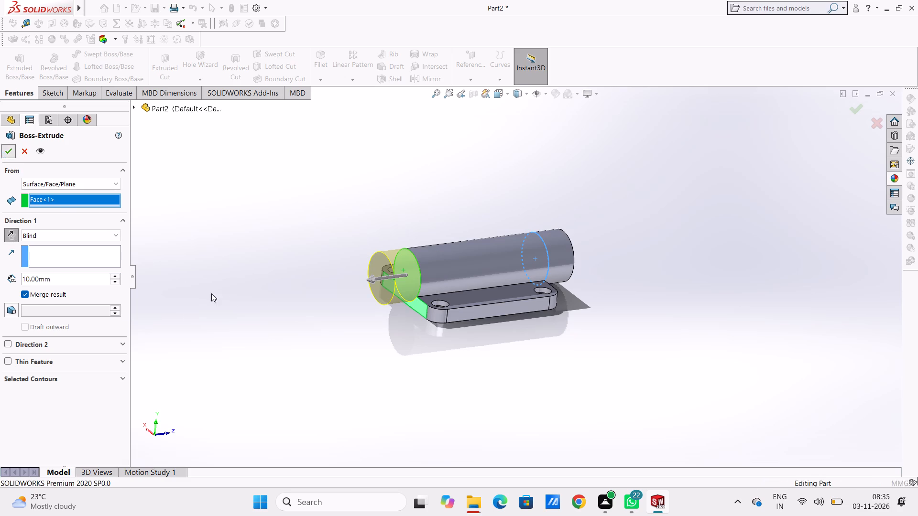
pyautogui.click(279, 300)
# Examine the cylinder extended at both ends and the plate beneath it from the side, front and below.
pyautogui.moveTo(333, 354); pyautogui.dragTo(296, 332, button='middle')
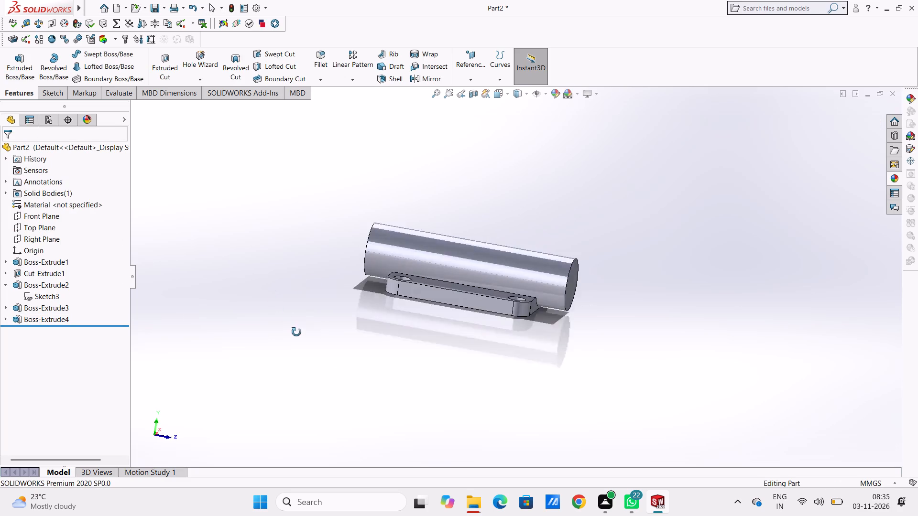
pyautogui.moveTo(296, 332); pyautogui.dragTo(235, 306, button='middle')
pyautogui.moveTo(369, 350); pyautogui.dragTo(358, 381, button='middle')
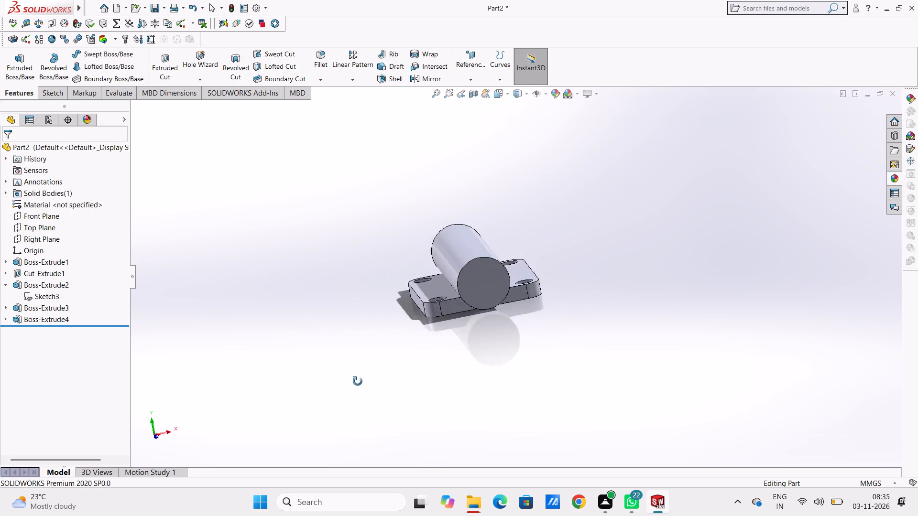
pyautogui.moveTo(358, 381); pyautogui.dragTo(343, 338, button='middle')
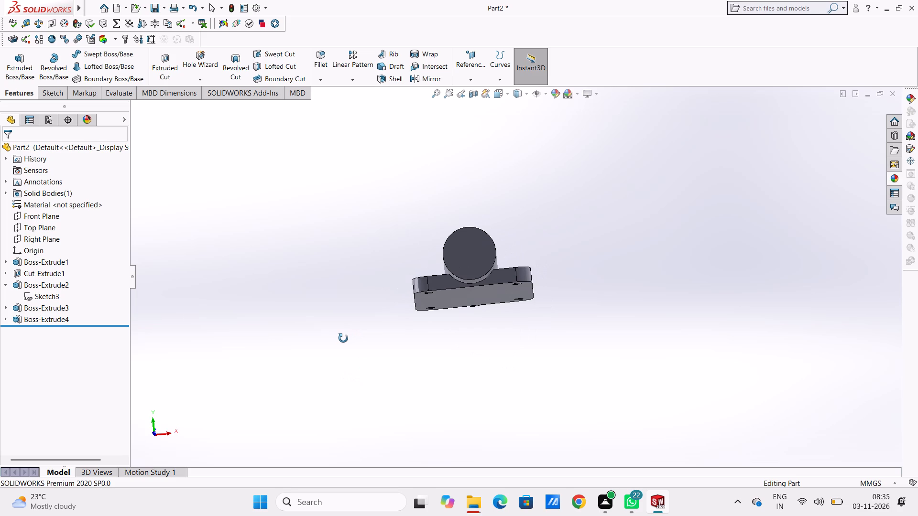
pyautogui.moveTo(343, 338); pyautogui.dragTo(339, 343, button='middle')
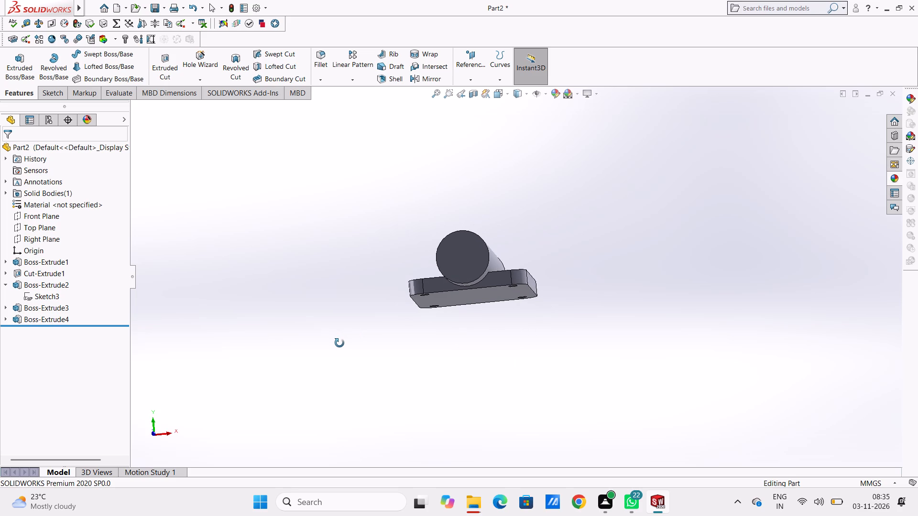
pyautogui.moveTo(339, 343); pyautogui.dragTo(331, 351, button='middle')
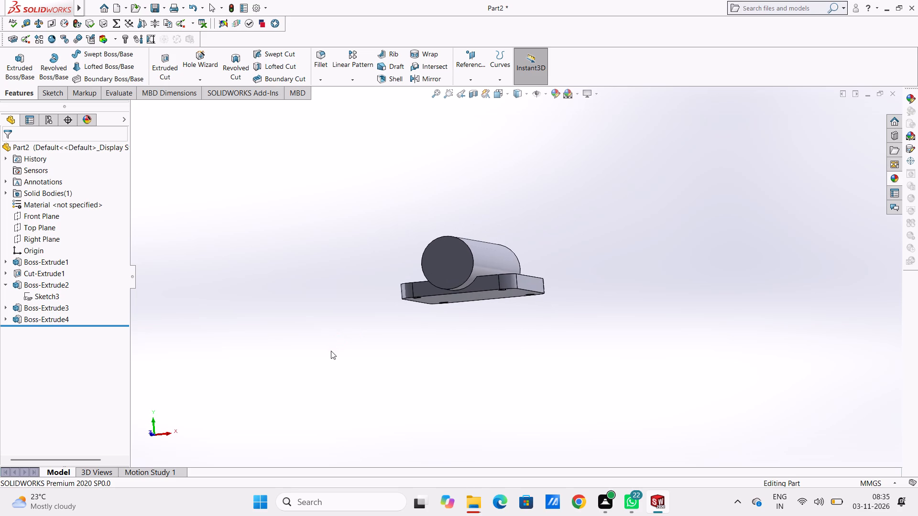
pyautogui.hotkey('ctrl', '1')
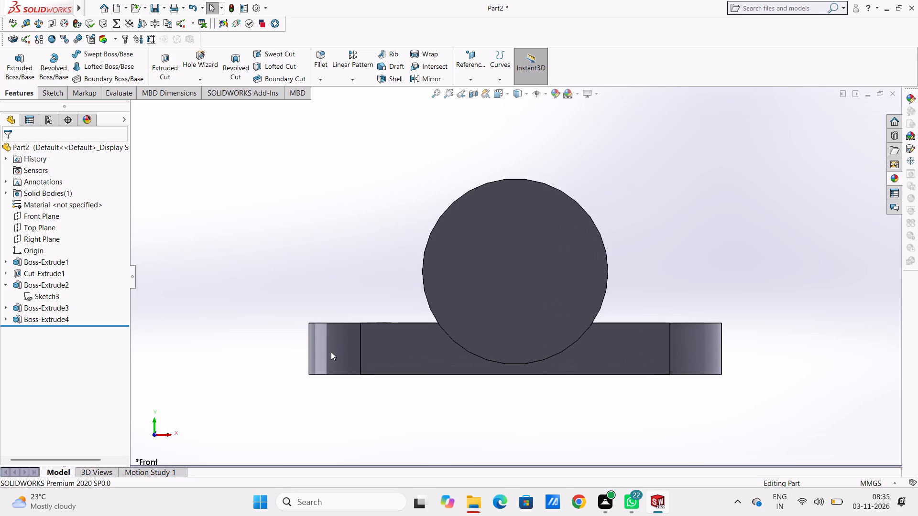
pyautogui.scroll(3, 470, 313)
pyautogui.scroll(-1, 645, 256)
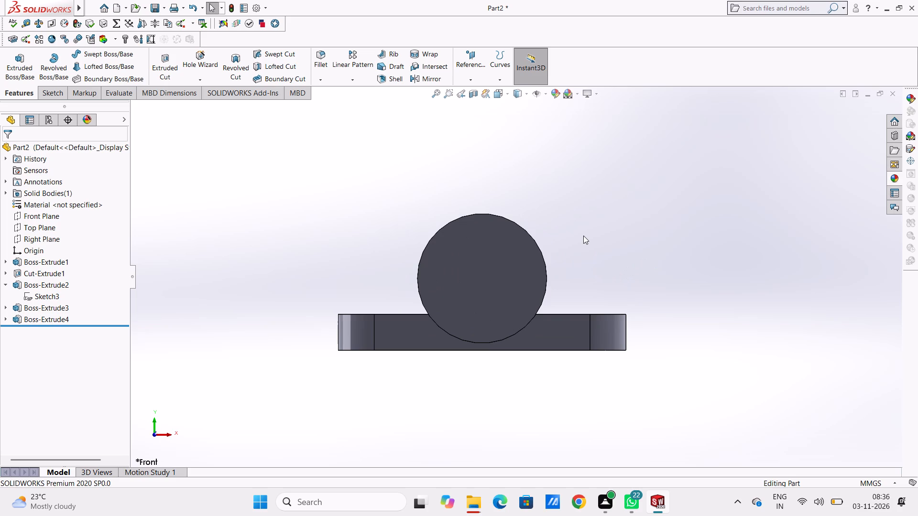
pyautogui.moveTo(642, 279); pyautogui.dragTo(626, 291, button='middle')
pyautogui.scroll(-1, 643, 279)
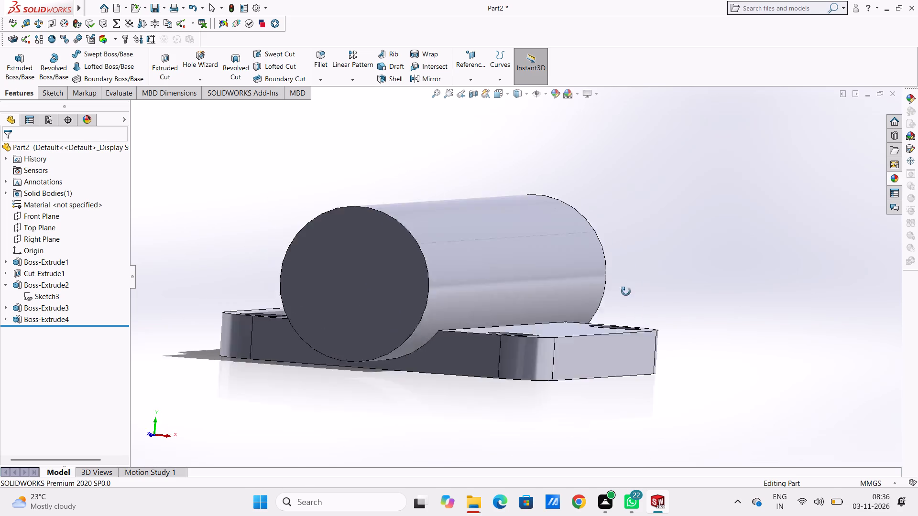
pyautogui.moveTo(626, 291); pyautogui.dragTo(626, 297, button='middle')
pyautogui.scroll(3, 608, 264)
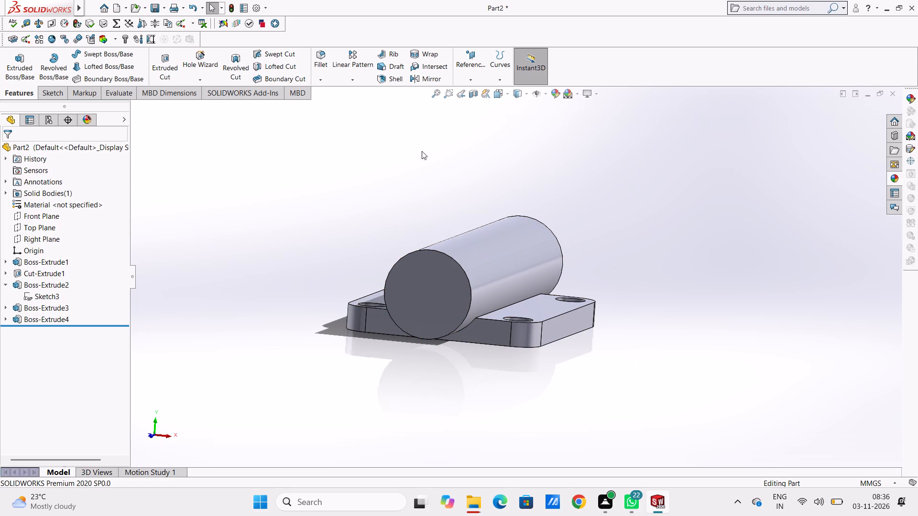
# Create a reference plane offset 10 mm above the Top Plane, through the cylinder's axis.
pyautogui.click(459, 54)
pyautogui.click(473, 92)
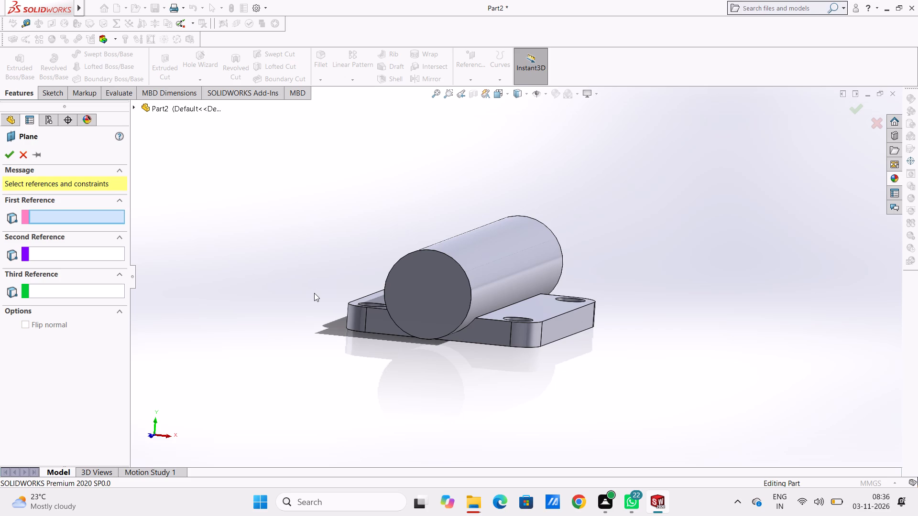
pyautogui.hotkey('ctrl', '1')
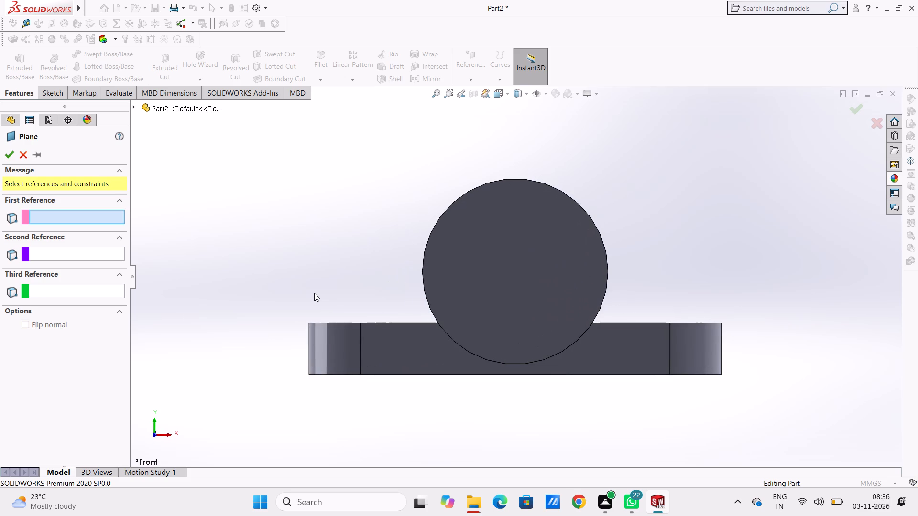
pyautogui.scroll(3, 514, 271)
pyautogui.scroll(-1, 590, 270)
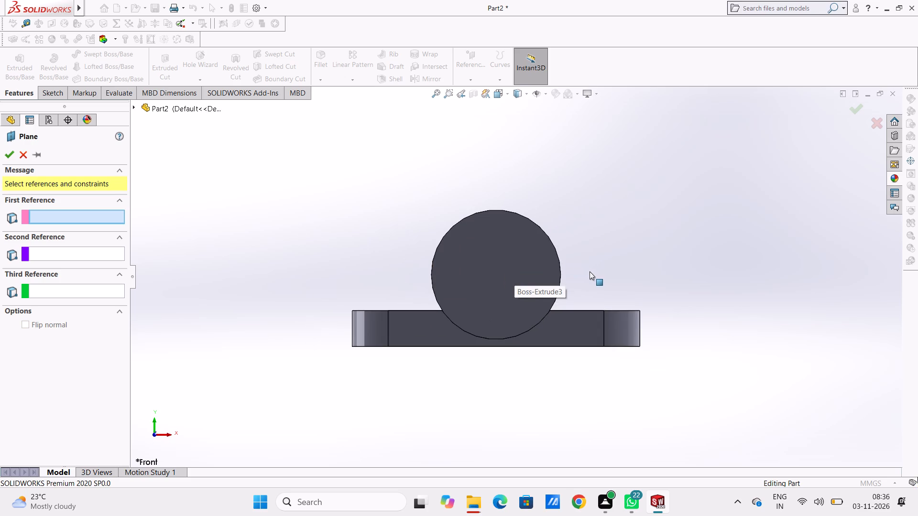
pyautogui.click(178, 108)
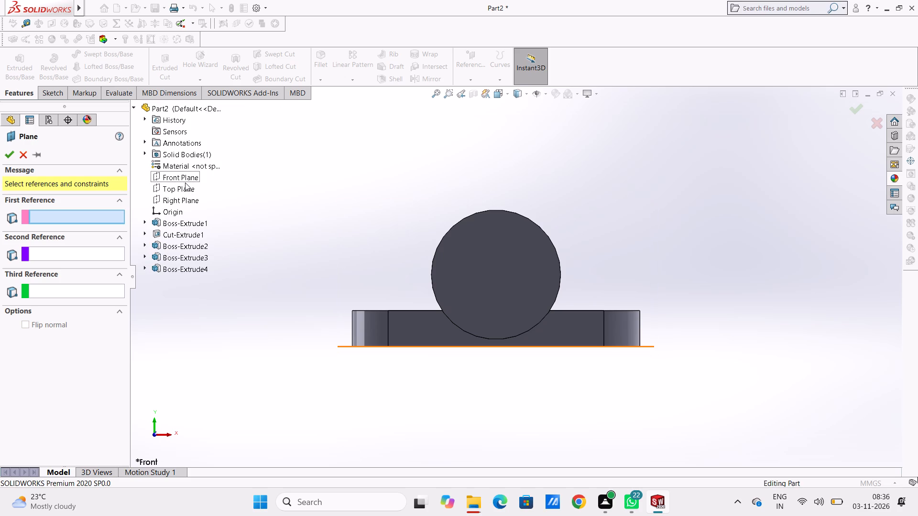
pyautogui.click(189, 190)
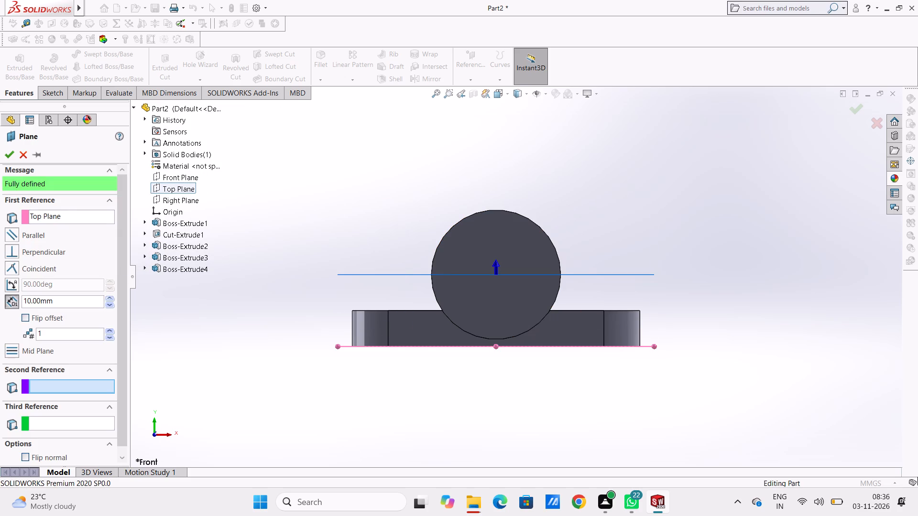
pyautogui.click(8, 157)
pyautogui.click(232, 208)
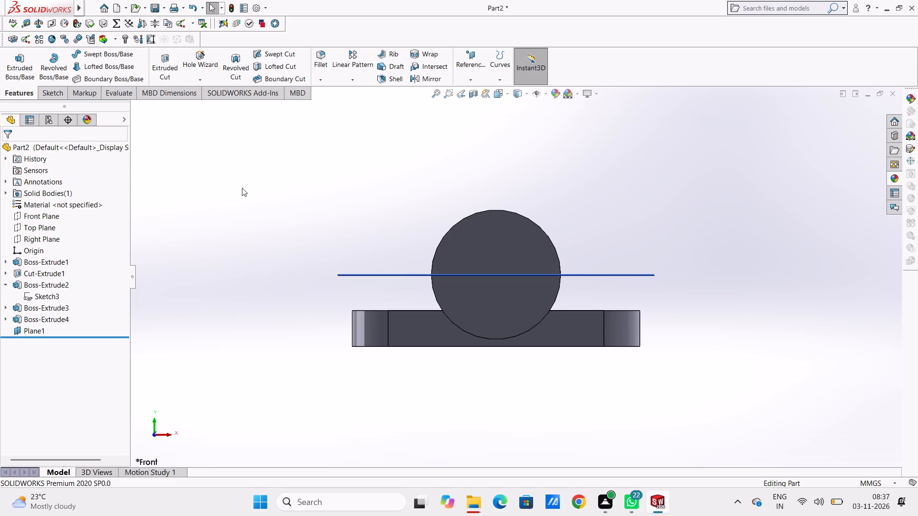
# On the new offset plane, sketch a slanted line about 56 mm long from the origin toward the plate's front-right side.
pyautogui.hotkey('ctrl', '5')
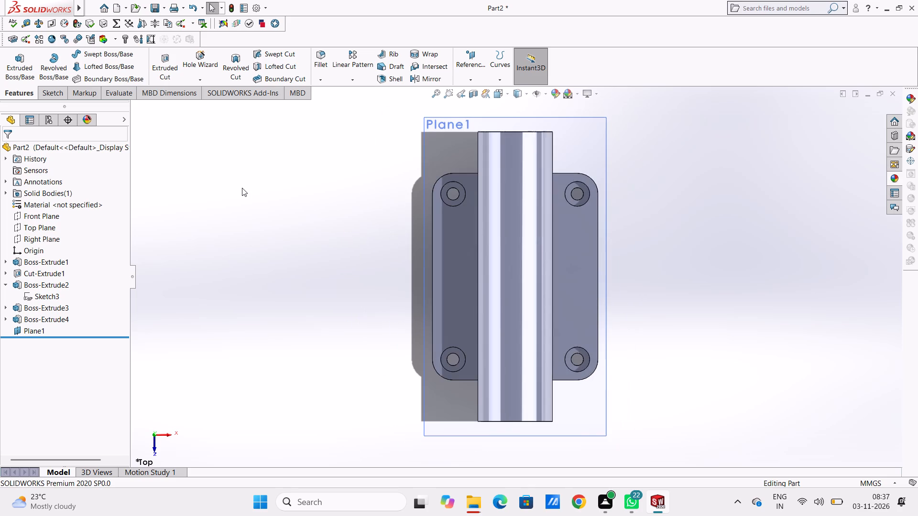
pyautogui.scroll(1, 638, 220)
pyautogui.scroll(-1, 613, 219)
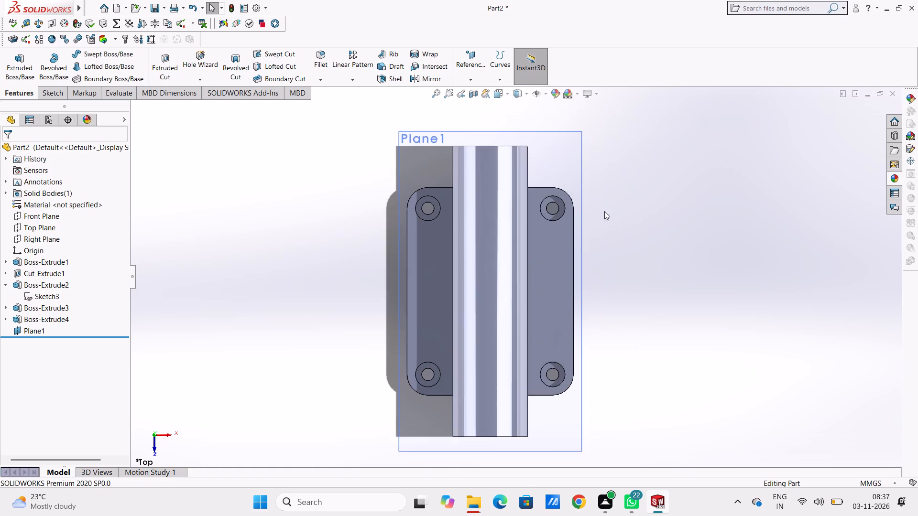
pyautogui.click(559, 166)
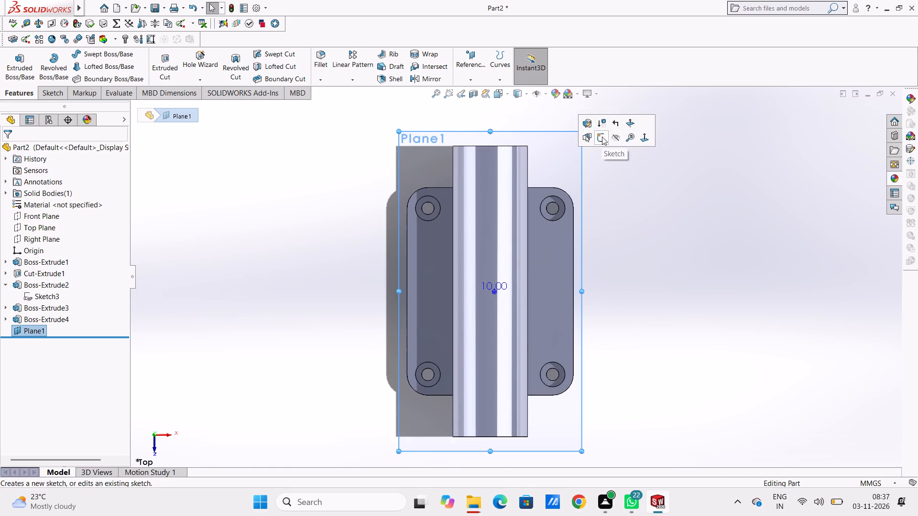
pyautogui.click(602, 137)
pyautogui.click(615, 193)
pyautogui.scroll(3, 625, 285)
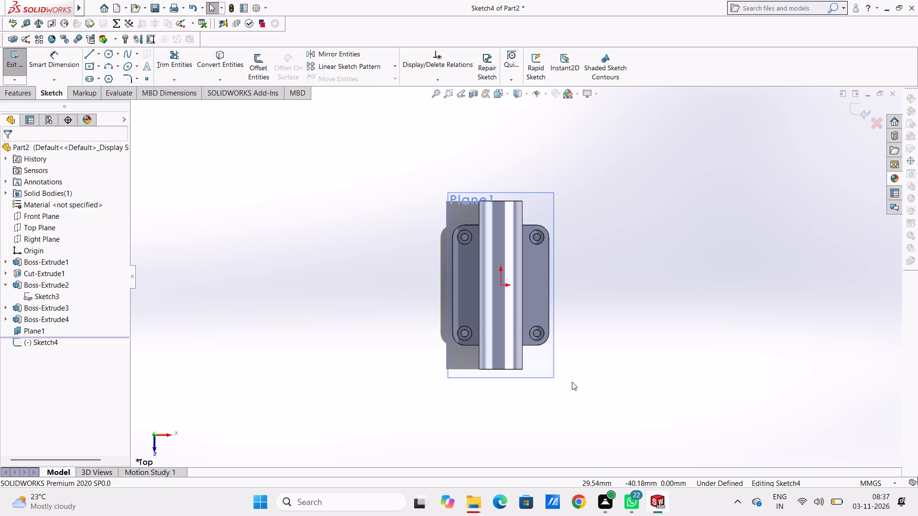
pyautogui.scroll(2, 569, 379)
pyautogui.scroll(-2, 643, 329)
pyautogui.scroll(1, 462, 293)
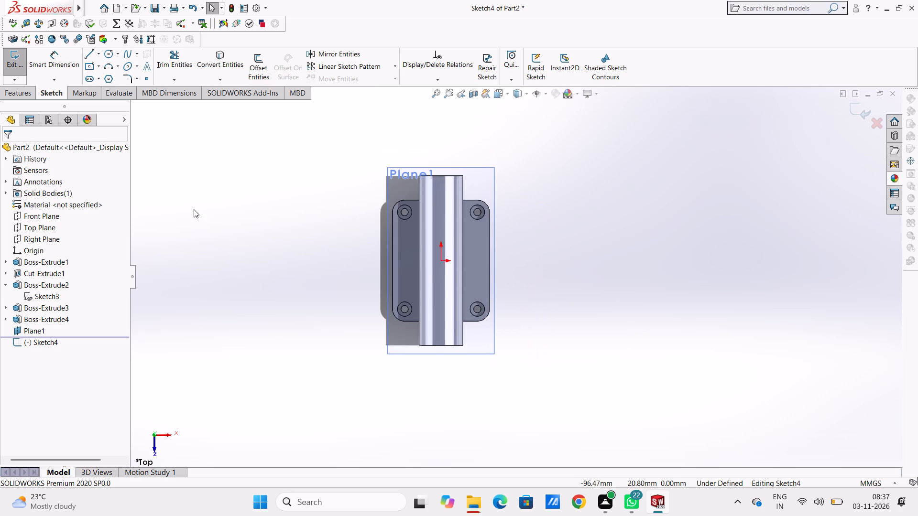
pyautogui.click(91, 54)
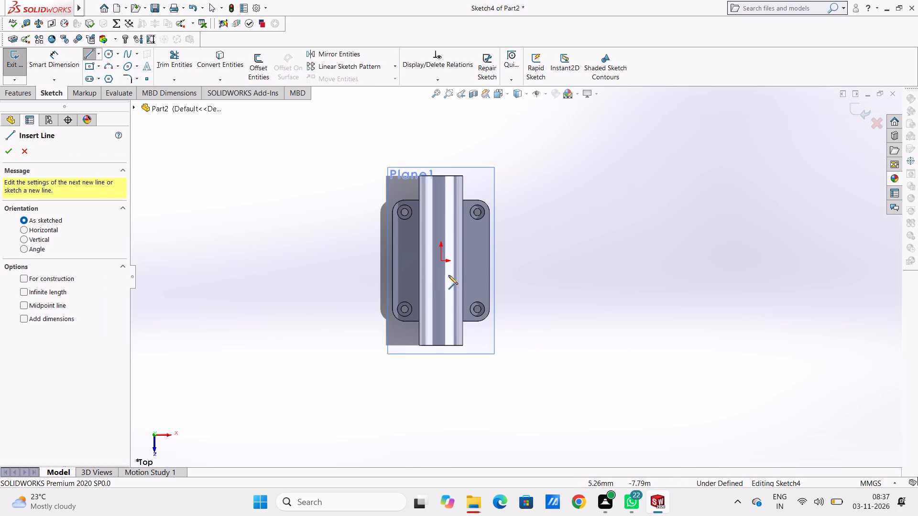
pyautogui.click(441, 262)
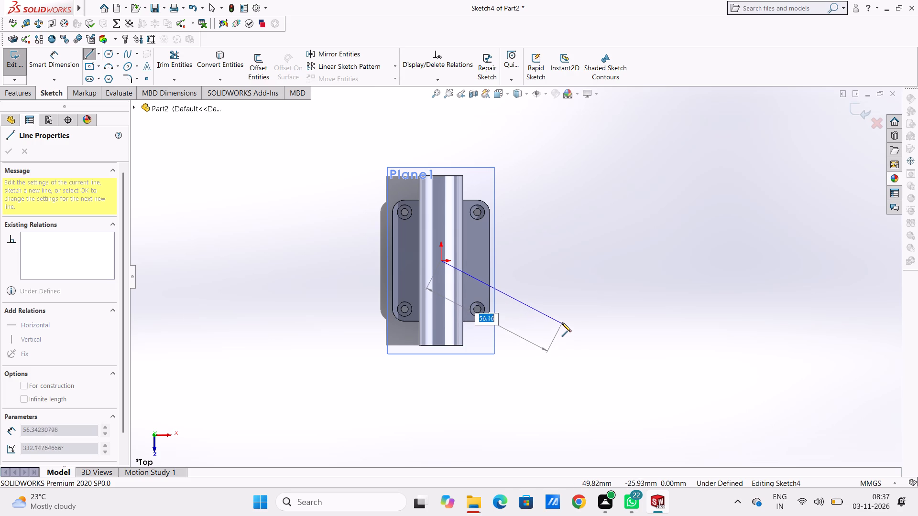
pyautogui.click(562, 322)
pyautogui.rightClick(622, 228)
pyautogui.click(638, 232)
pyautogui.click(633, 236)
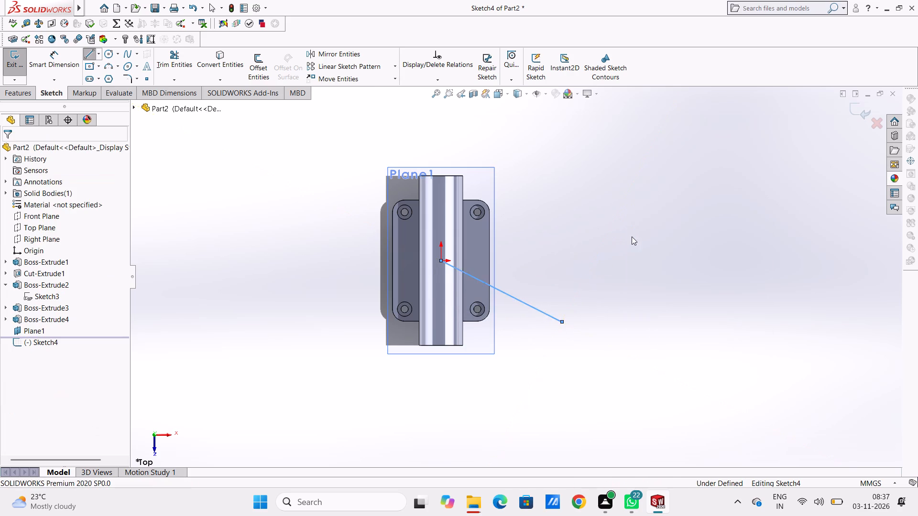
# Dimension the slanted line's angle at 60 degrees from the cylinder's lengthwise direction through the origin.
pyautogui.click(59, 61)
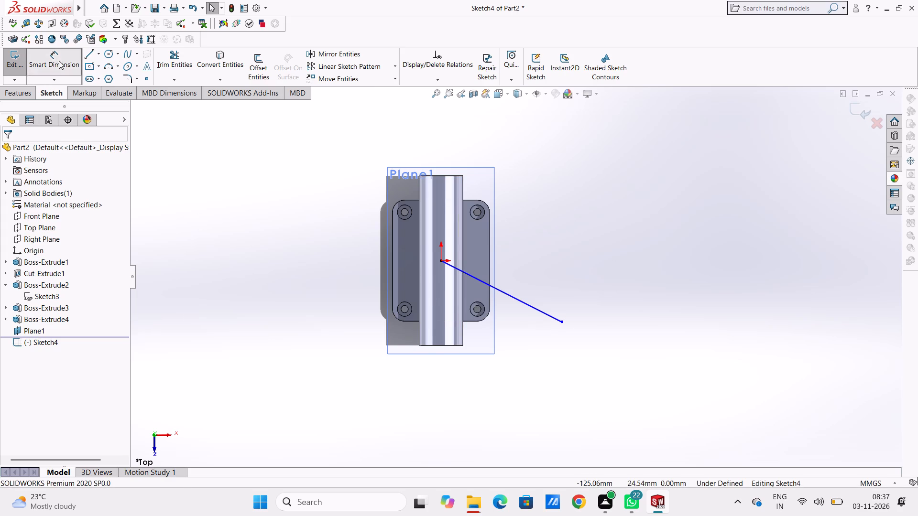
pyautogui.click(498, 291)
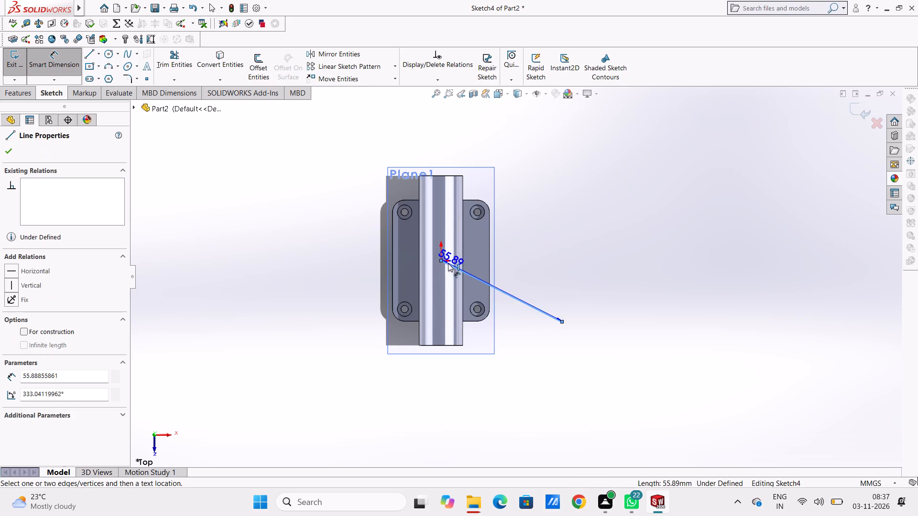
pyautogui.click(440, 259)
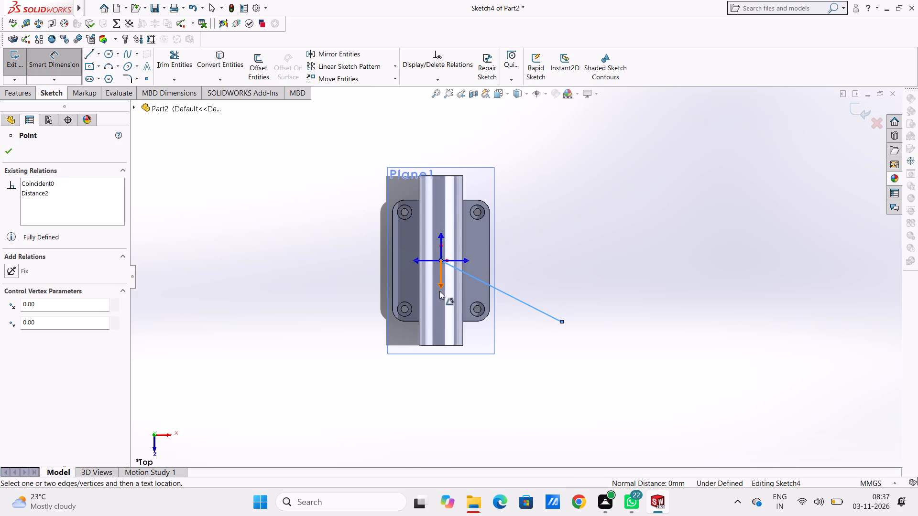
pyautogui.click(440, 288)
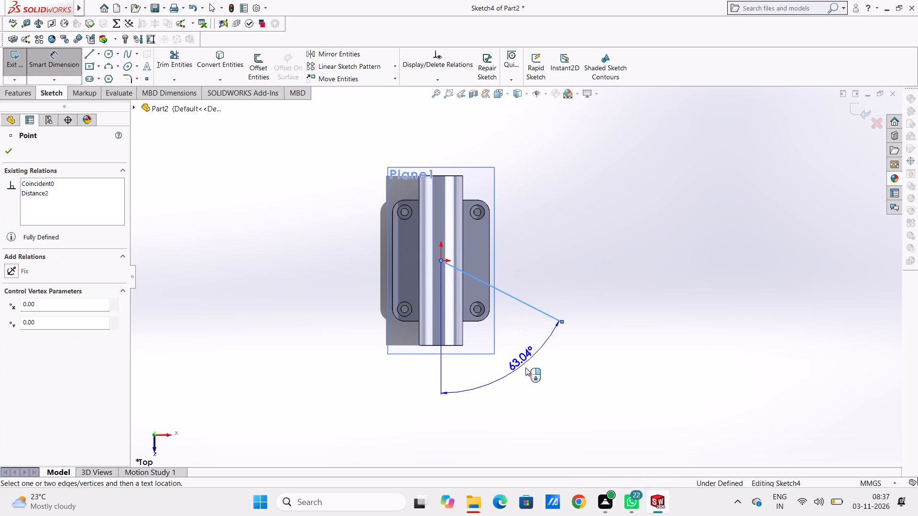
pyautogui.click(530, 378)
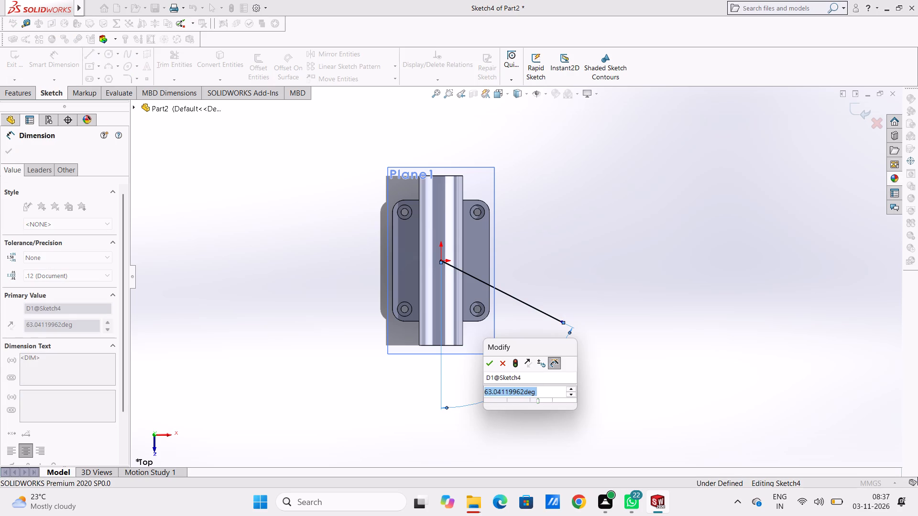
pyautogui.write('60')
pyautogui.press('Return')
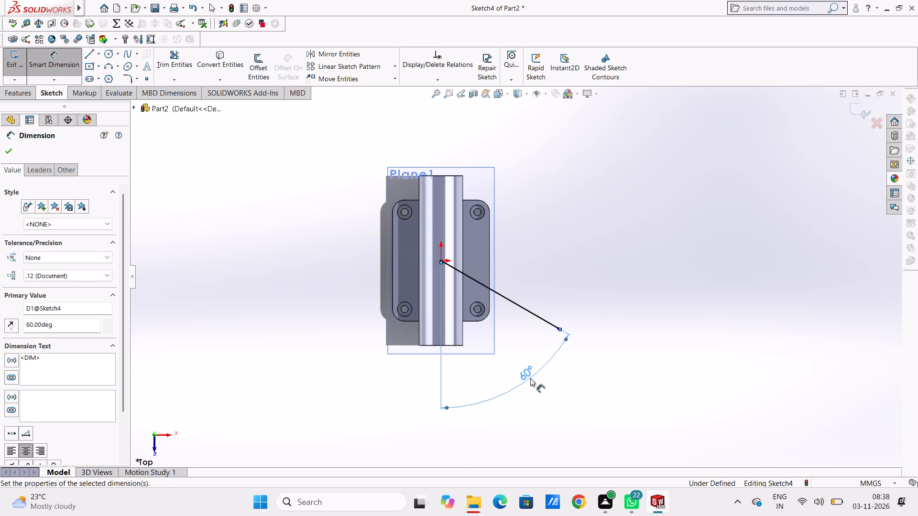
# Dimension the slanted line's length at 45 mm.
pyautogui.click(580, 199)
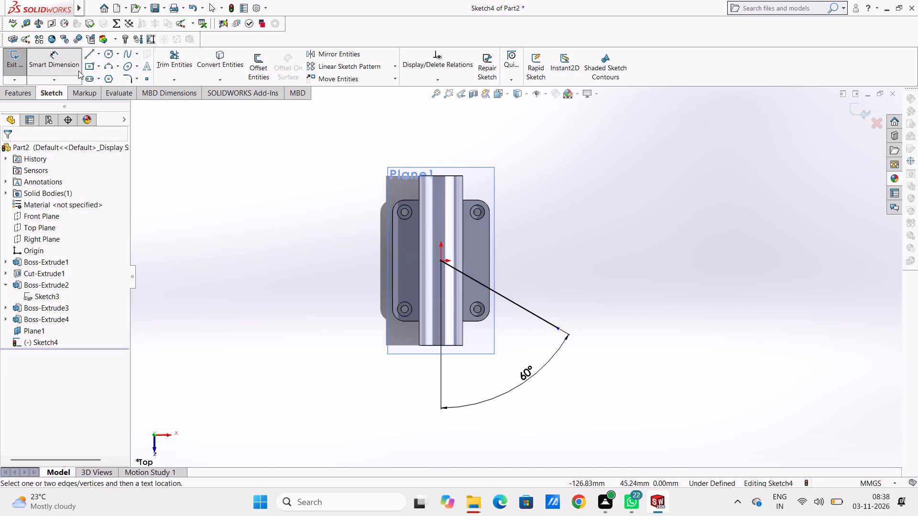
pyautogui.click(69, 64)
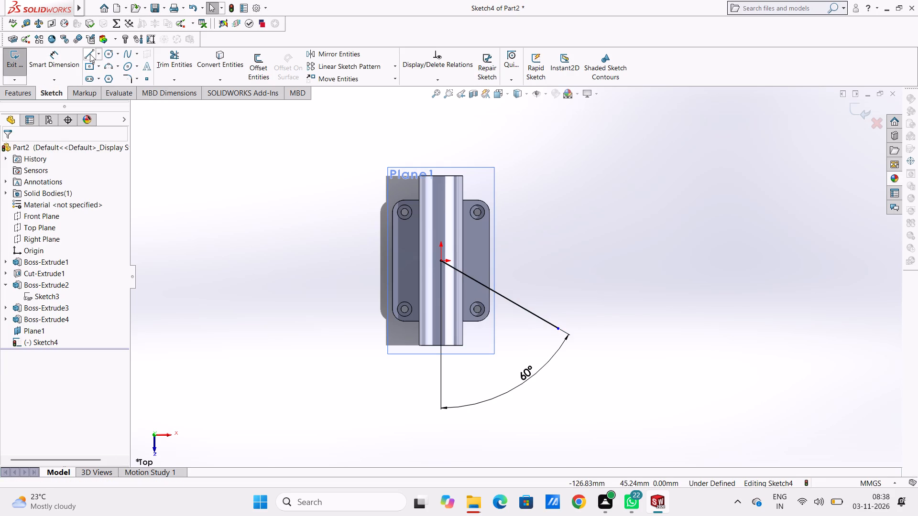
pyautogui.click(62, 65)
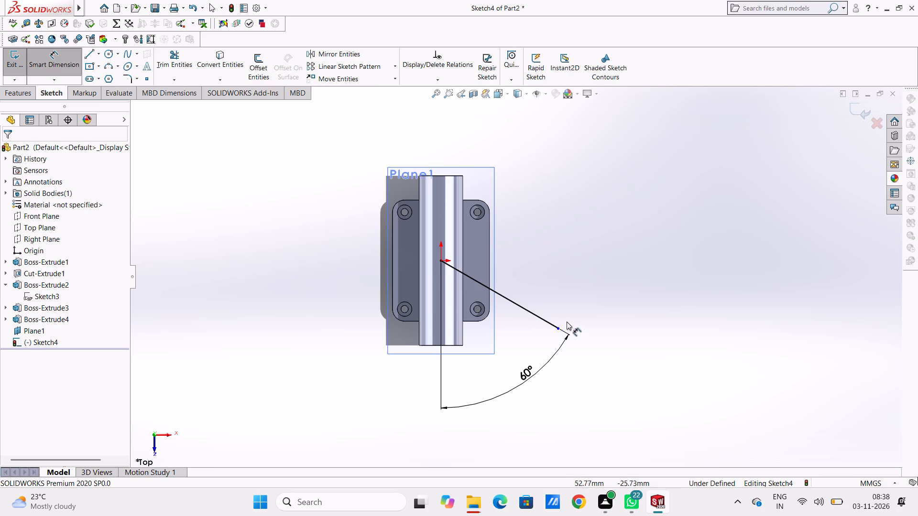
pyautogui.click(537, 312)
pyautogui.click(536, 313)
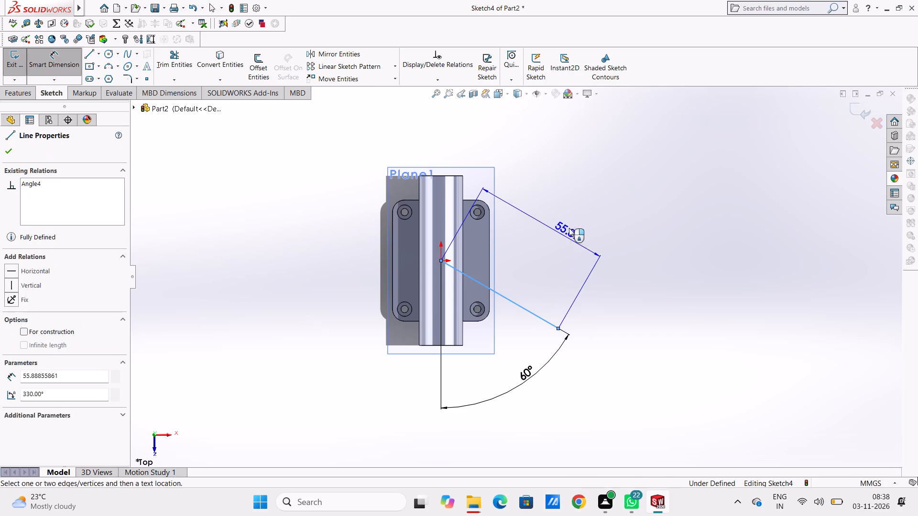
pyautogui.click(608, 188)
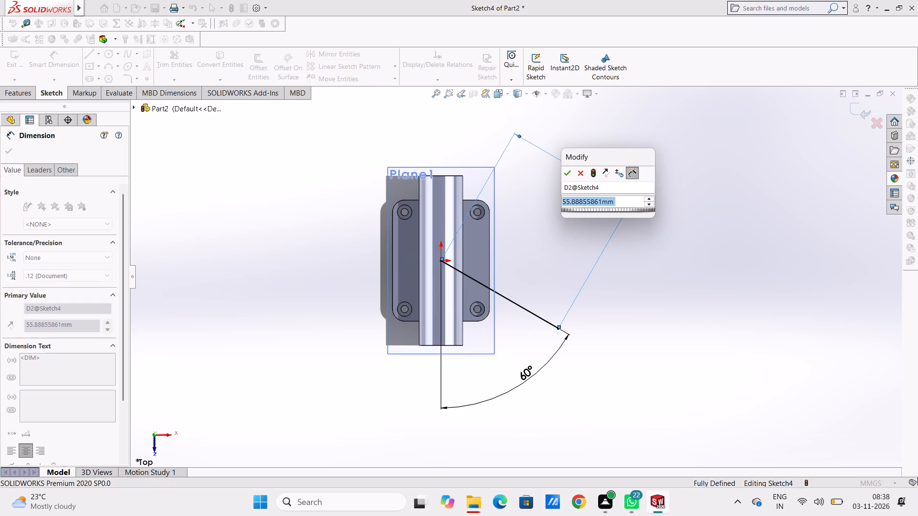
pyautogui.write('45')
pyautogui.press('Return')
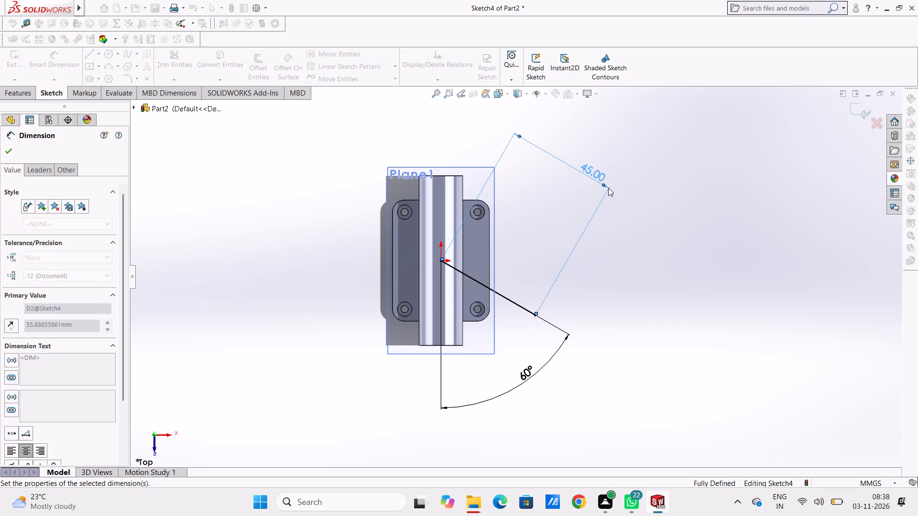
pyautogui.click(532, 228)
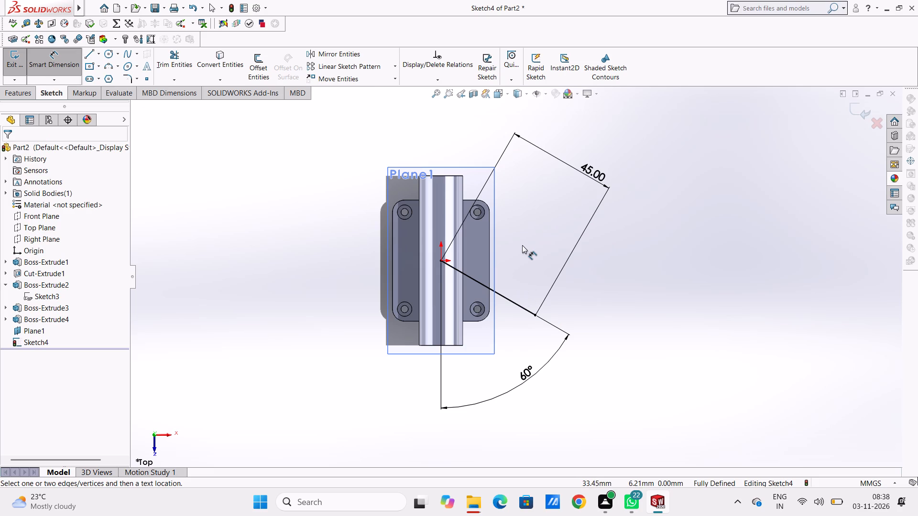
# Finish and close the sketch containing the 60-degree slanted line.
pyautogui.scroll(3, 547, 277)
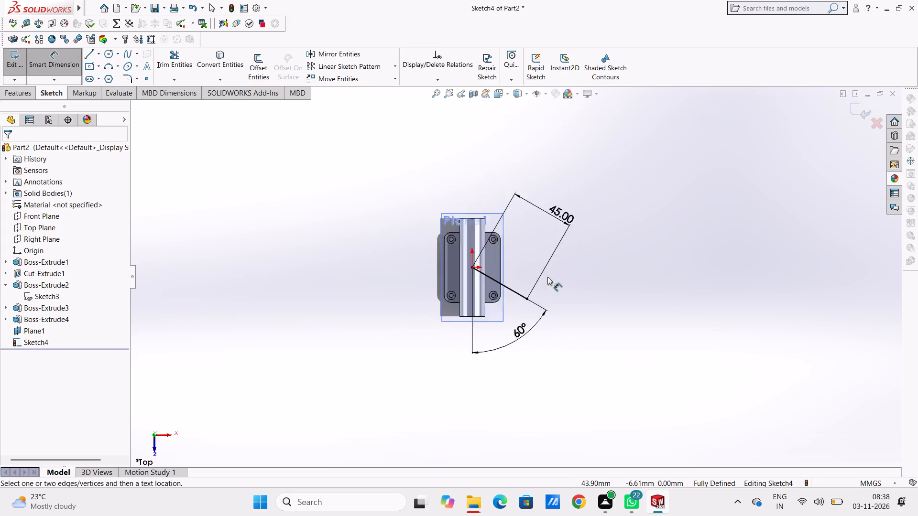
pyautogui.scroll(1, 547, 277)
pyautogui.moveTo(555, 300); pyautogui.dragTo(560, 241, button='middle')
pyautogui.scroll(-3, 545, 236)
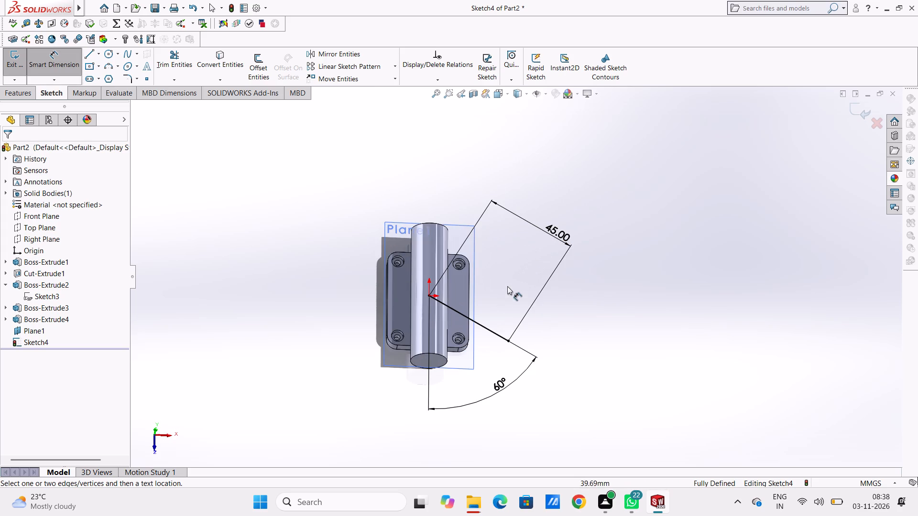
pyautogui.click(56, 54)
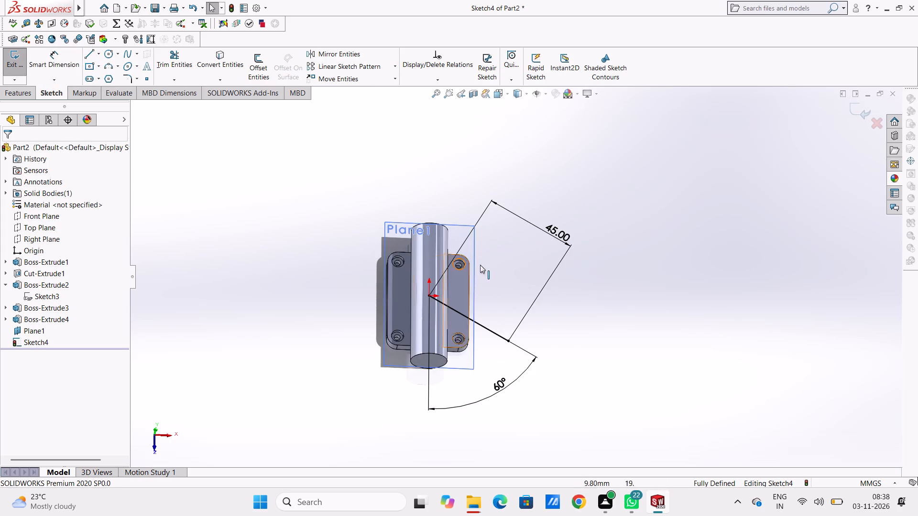
pyautogui.moveTo(489, 267); pyautogui.dragTo(476, 215, button='middle')
pyautogui.moveTo(472, 213); pyautogui.dragTo(461, 207, button='middle')
pyautogui.moveTo(502, 292); pyautogui.dragTo(484, 235, button='middle')
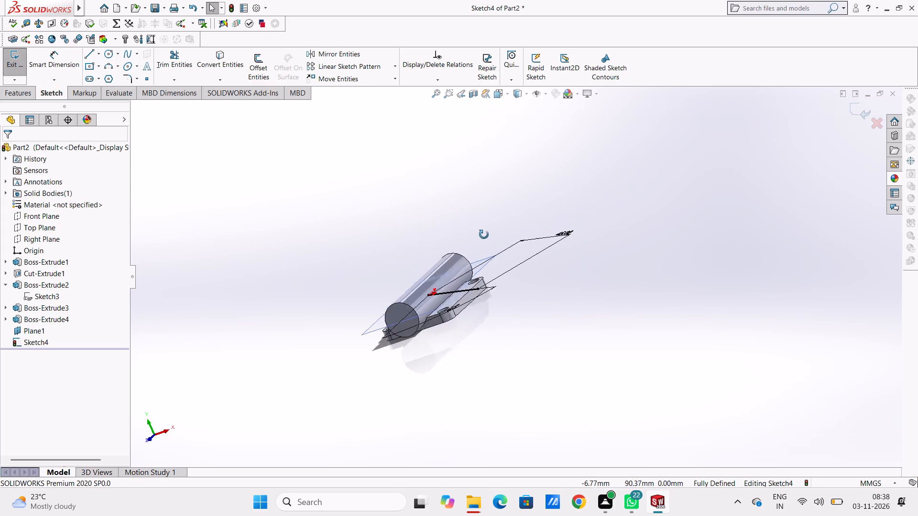
pyautogui.moveTo(484, 235); pyautogui.dragTo(479, 229, button='middle')
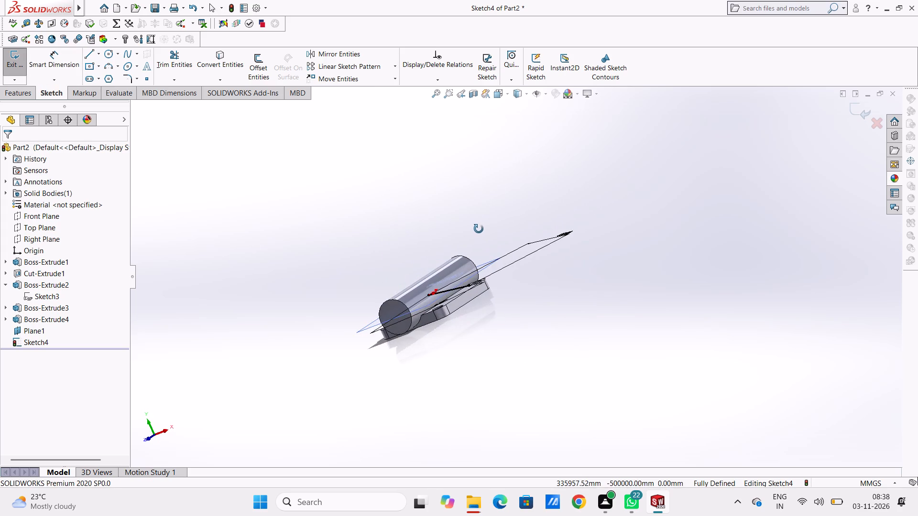
pyautogui.moveTo(479, 229); pyautogui.dragTo(478, 231, button='middle')
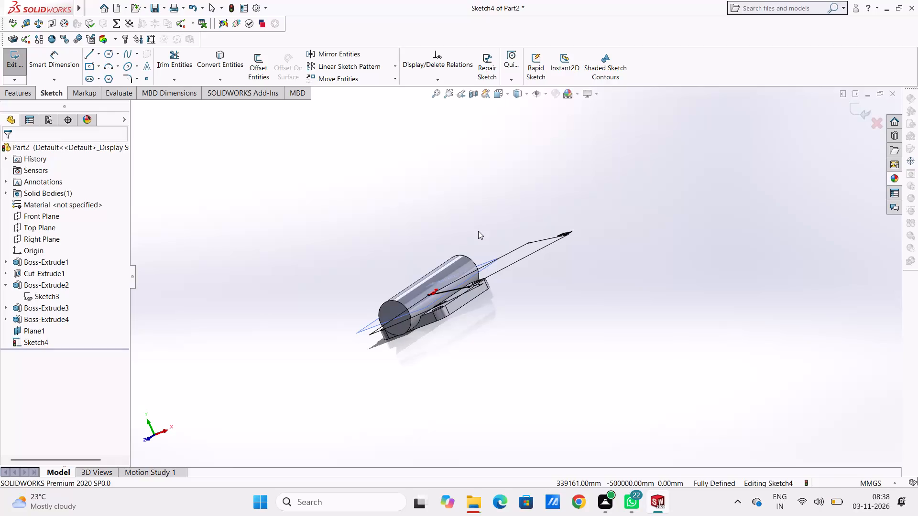
pyautogui.click(862, 105)
# Hide the reference plane that runs through the cylinder's axis, keeping the slanted line's sketch shown.
pyautogui.moveTo(562, 292); pyautogui.dragTo(570, 298, button='middle')
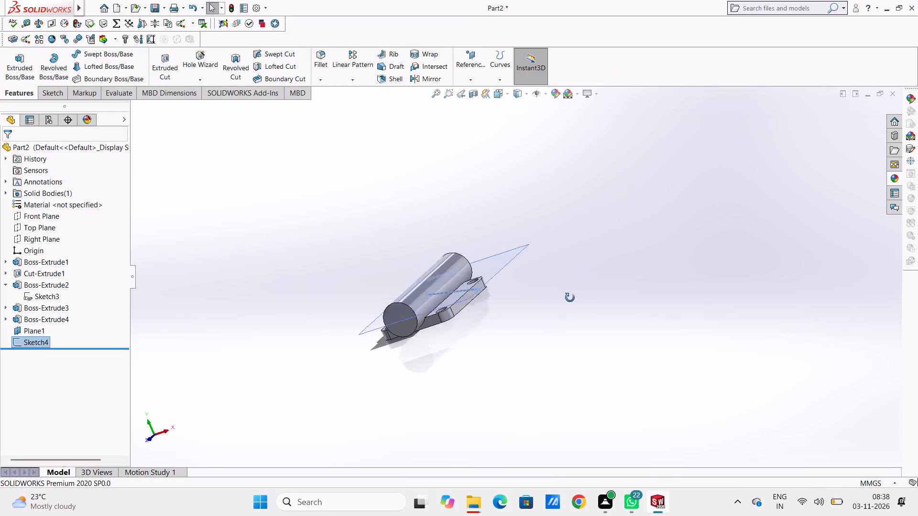
pyautogui.moveTo(570, 298); pyautogui.dragTo(591, 305, button='middle')
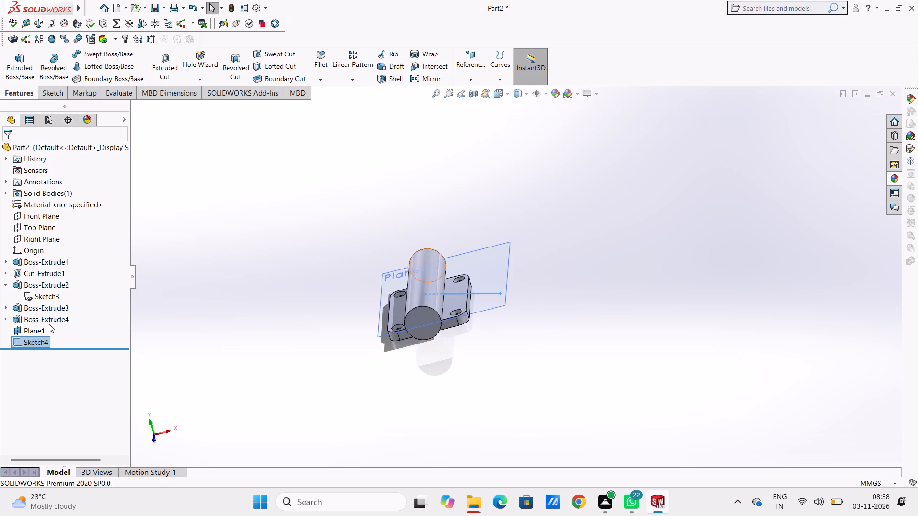
pyautogui.click(43, 327)
pyautogui.click(61, 314)
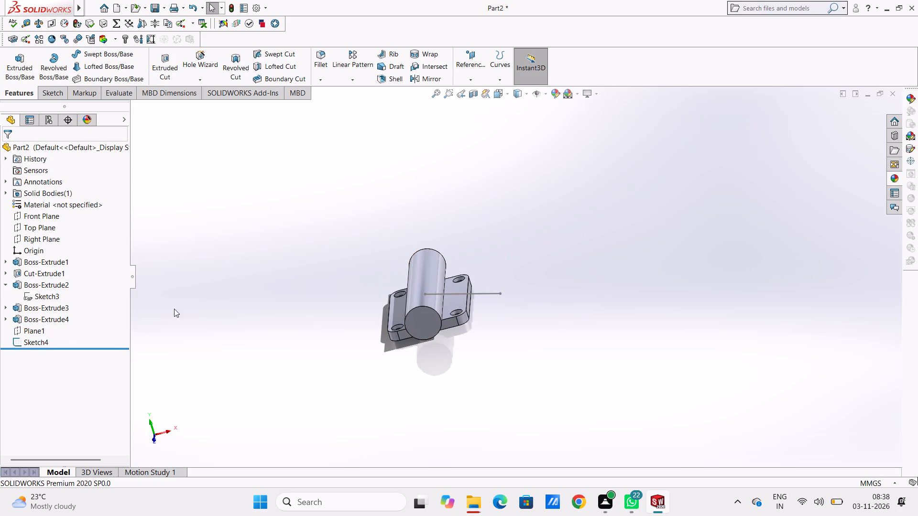
# Create a reference plane perpendicular to the 45 mm slanted line and coincident with its outer endpoint.
pyautogui.moveTo(276, 342); pyautogui.dragTo(273, 353, button='middle')
pyautogui.scroll(-1, 538, 332)
pyautogui.moveTo(514, 288); pyautogui.dragTo(519, 293, button='middle')
pyautogui.click(468, 58)
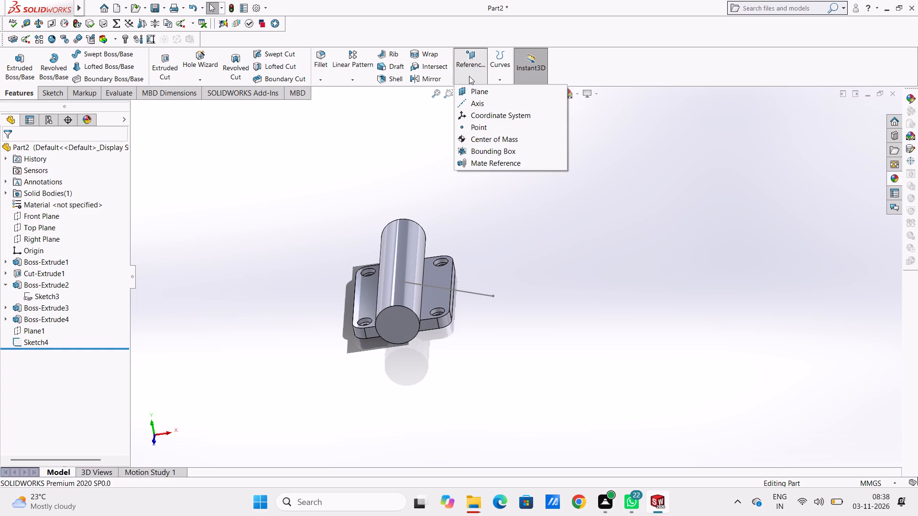
pyautogui.click(471, 89)
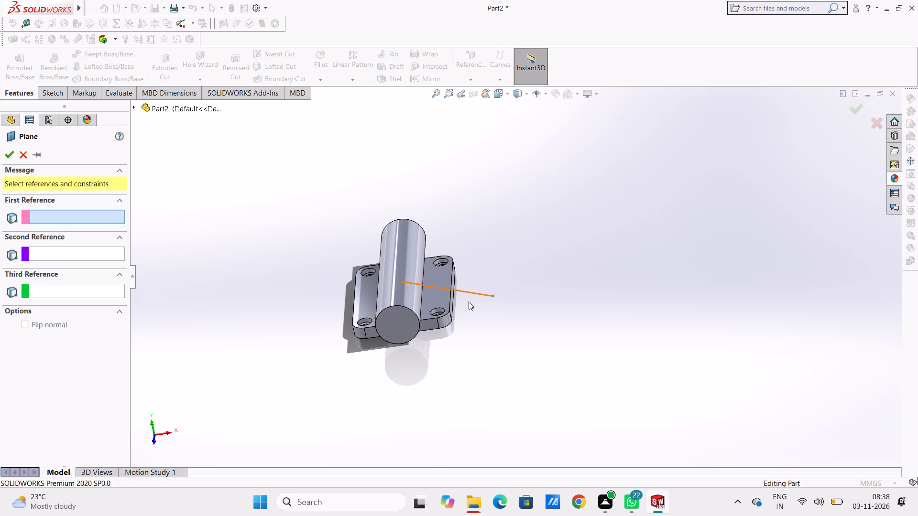
pyautogui.click(472, 292)
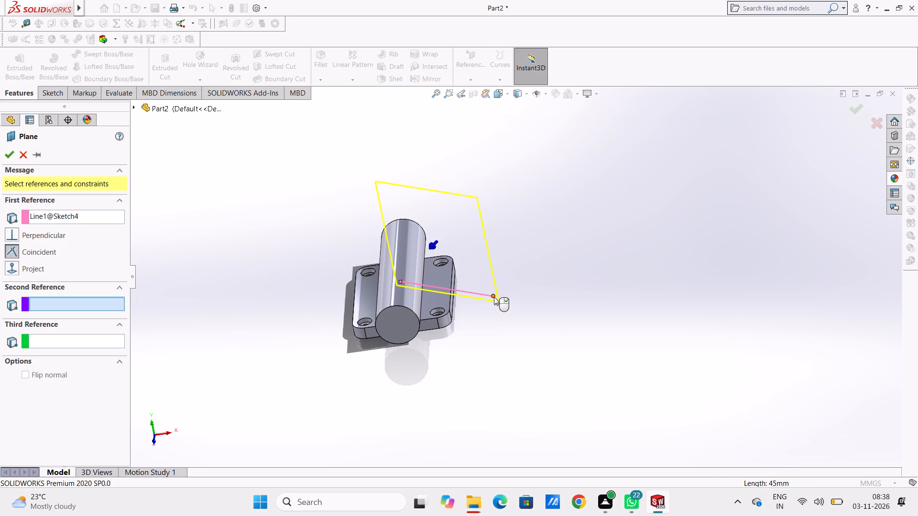
pyautogui.click(494, 297)
pyautogui.moveTo(577, 290); pyautogui.dragTo(513, 258, button='middle')
pyautogui.click(16, 155)
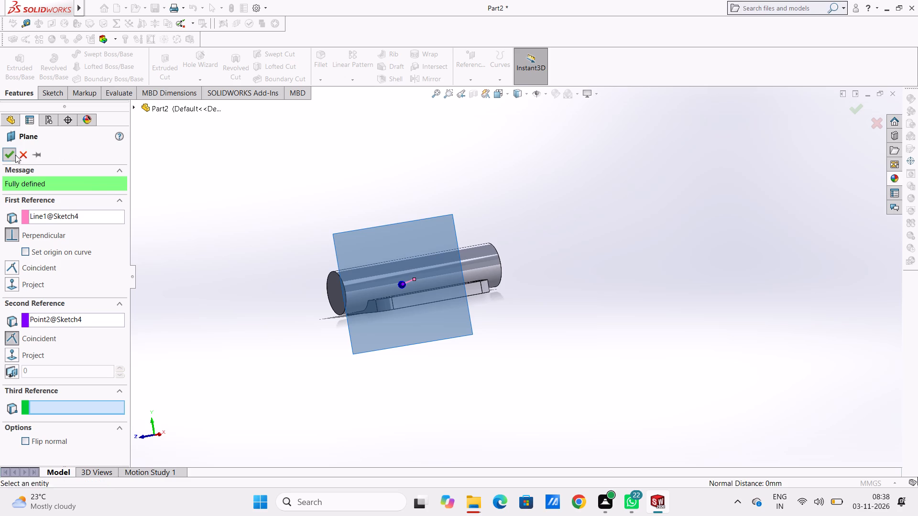
# Open a new sketch on the reference plane at the slanted line's outer end.
pyautogui.moveTo(262, 234); pyautogui.dragTo(279, 229, button='middle')
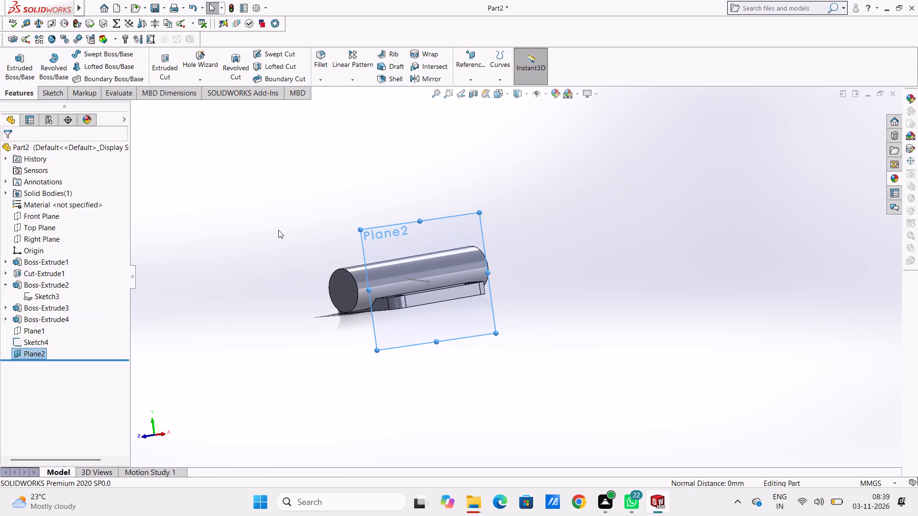
pyautogui.hotkey('ctrl', '1')
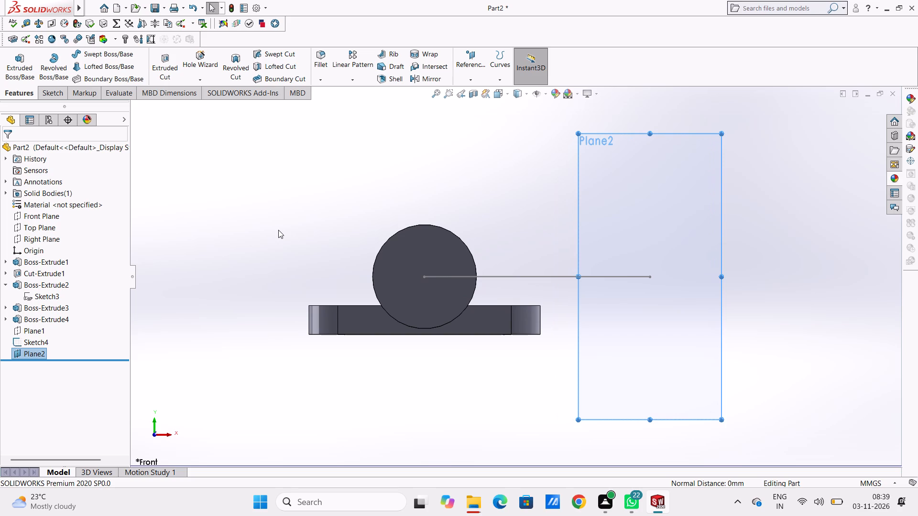
pyautogui.moveTo(268, 245); pyautogui.dragTo(224, 244, button='middle')
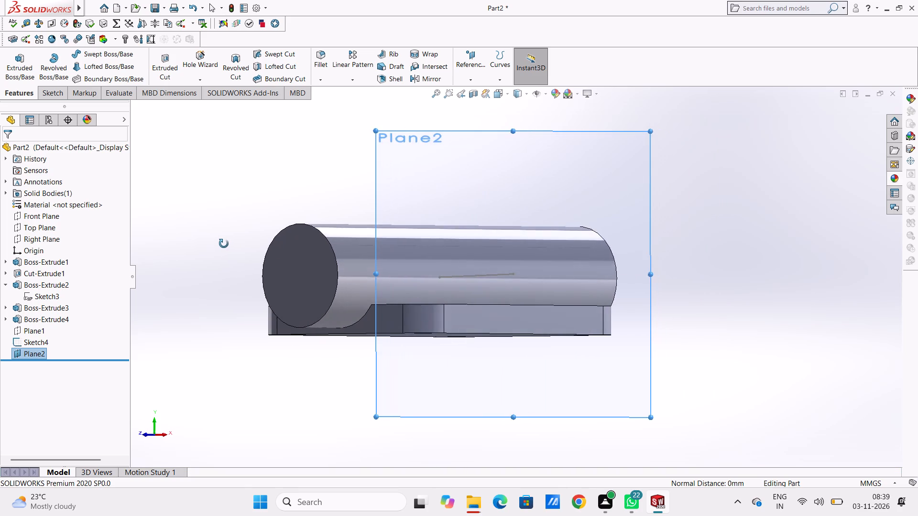
pyautogui.moveTo(224, 244); pyautogui.dragTo(198, 240, button='middle')
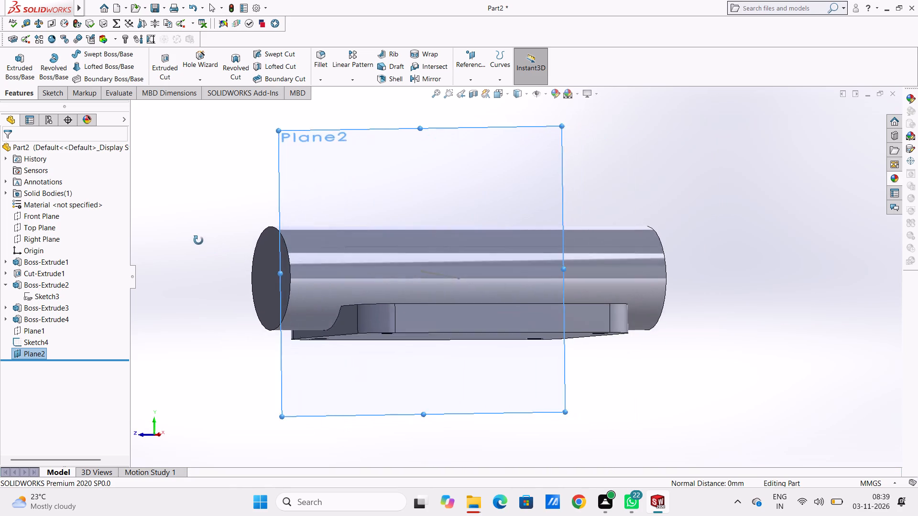
pyautogui.moveTo(198, 240); pyautogui.dragTo(207, 247, button='middle')
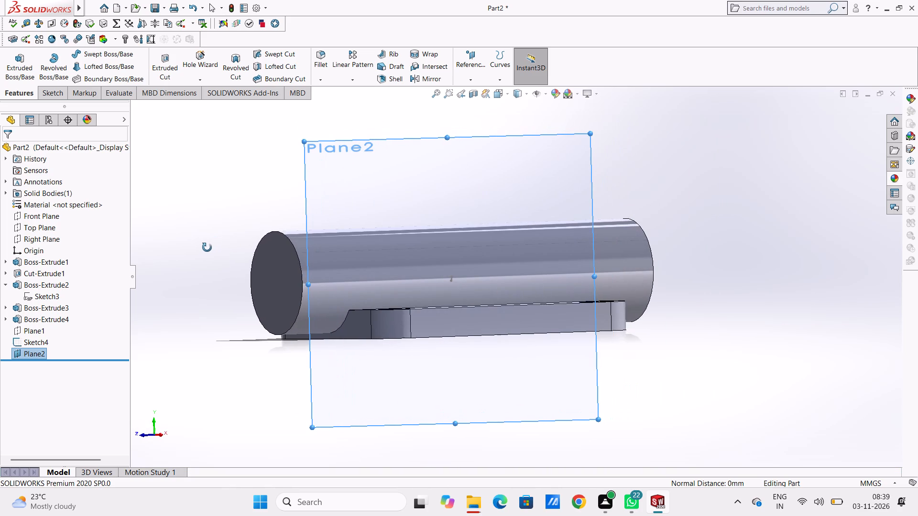
pyautogui.moveTo(207, 247); pyautogui.dragTo(207, 246, button='middle')
pyautogui.click(411, 178)
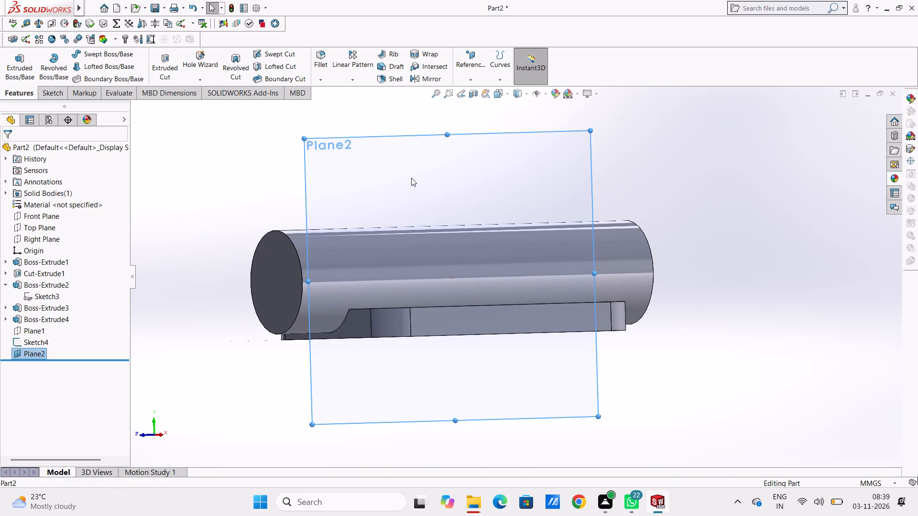
pyautogui.click(450, 151)
pyautogui.click(427, 165)
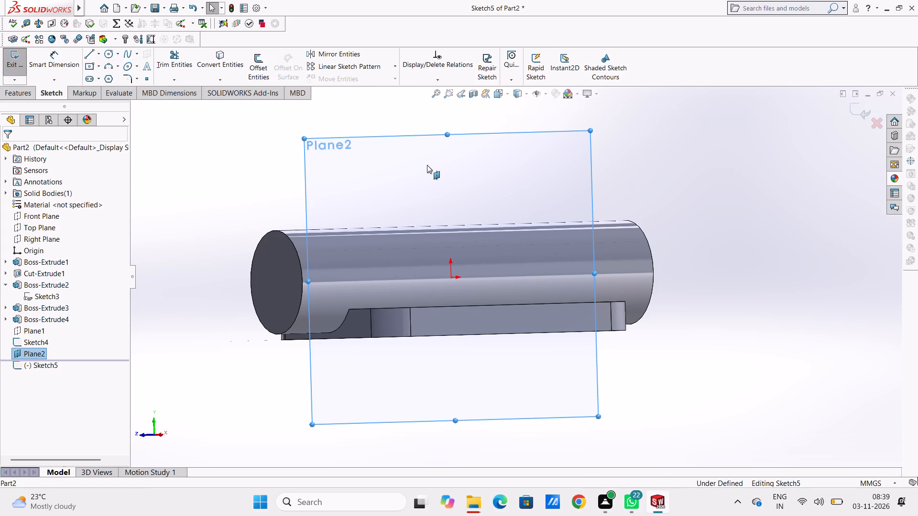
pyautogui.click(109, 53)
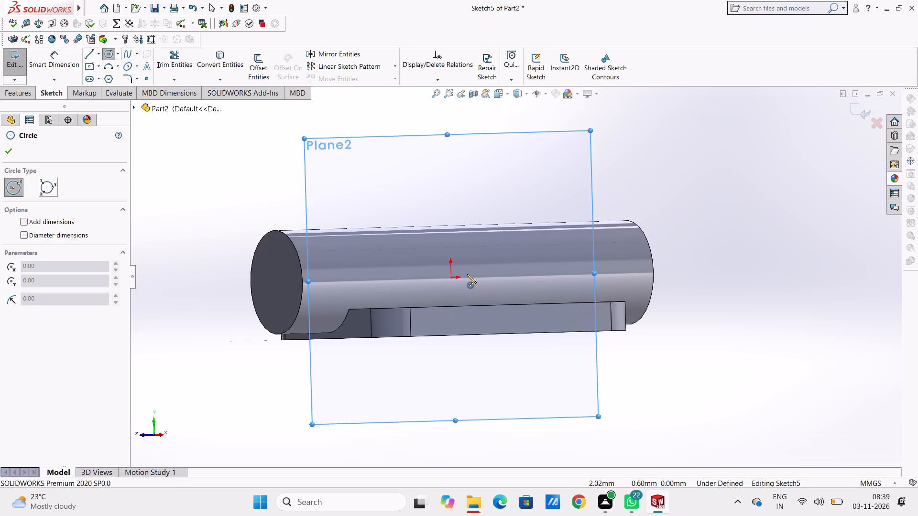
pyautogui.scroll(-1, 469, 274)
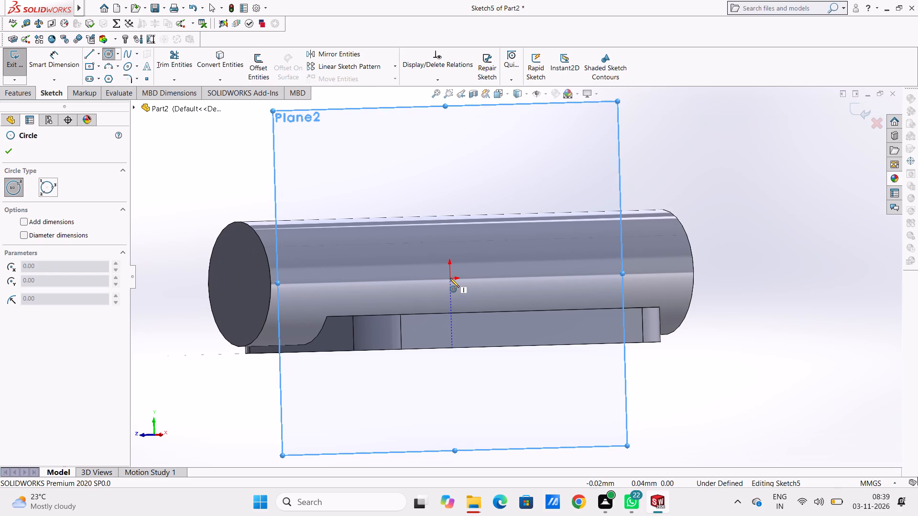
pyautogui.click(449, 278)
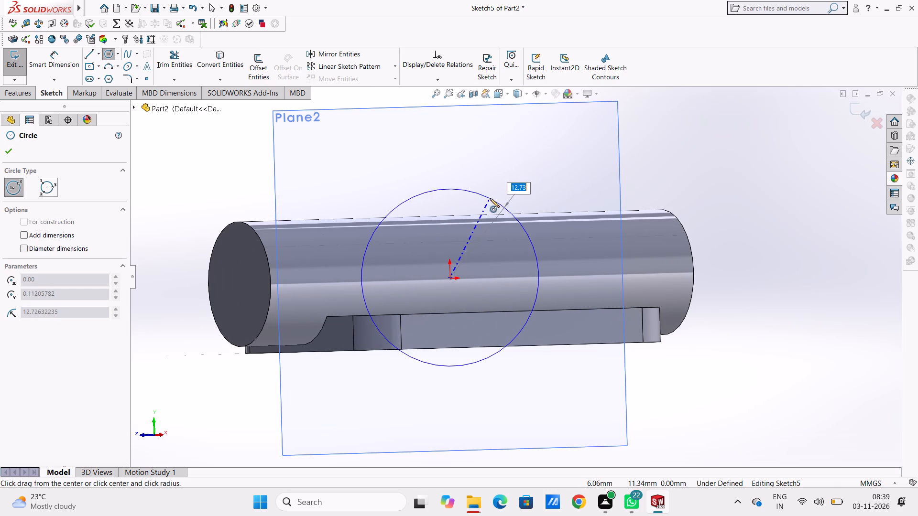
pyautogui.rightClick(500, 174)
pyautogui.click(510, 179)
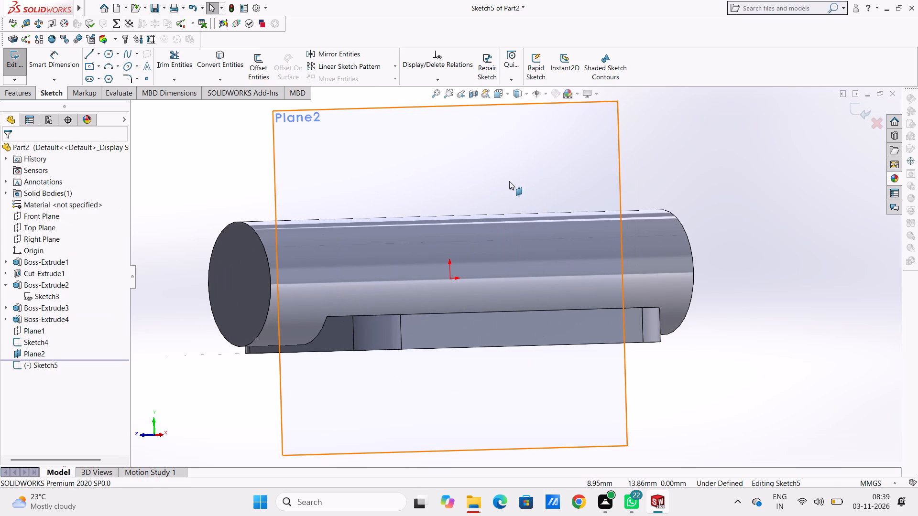
# Sketch a circle of 9 mm radius centred on the slanted line's outer endpoint.
pyautogui.middleClick(500, 204)
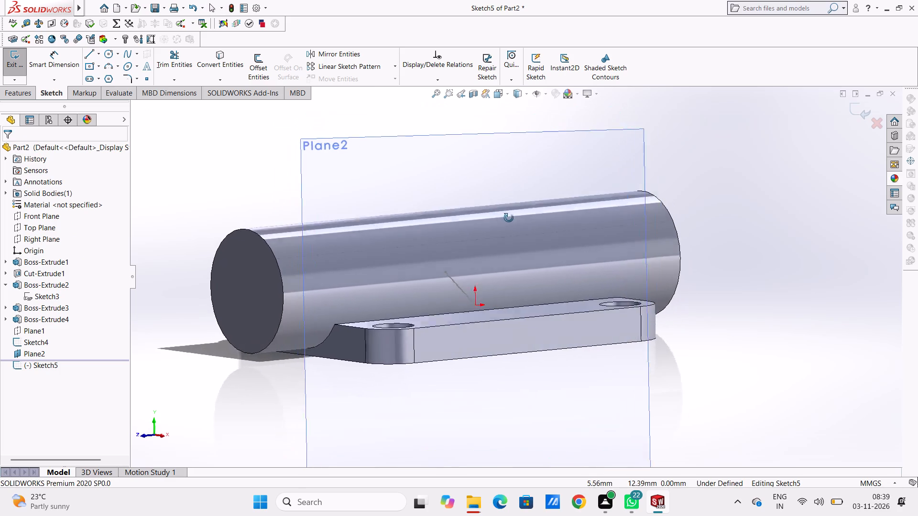
pyautogui.scroll(-1, 482, 316)
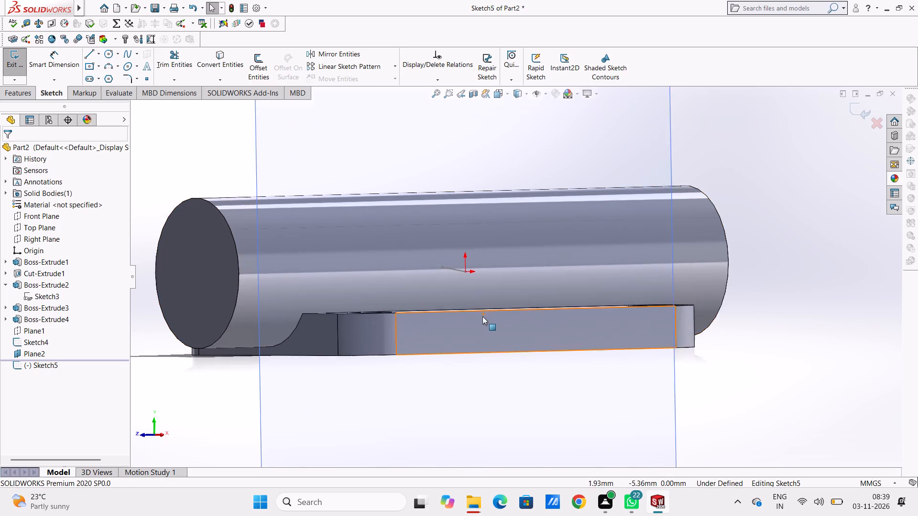
pyautogui.scroll(-1, 482, 316)
pyautogui.click(108, 54)
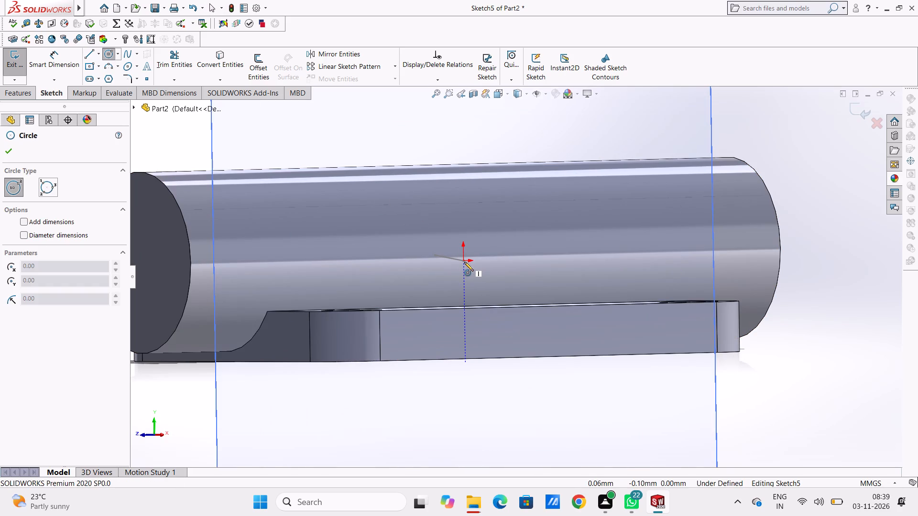
pyautogui.scroll(-6, 464, 262)
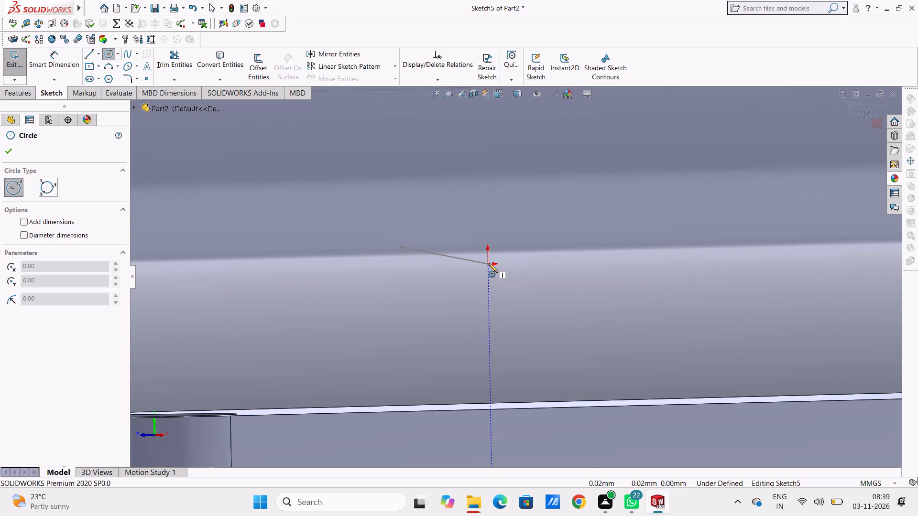
pyautogui.click(489, 263)
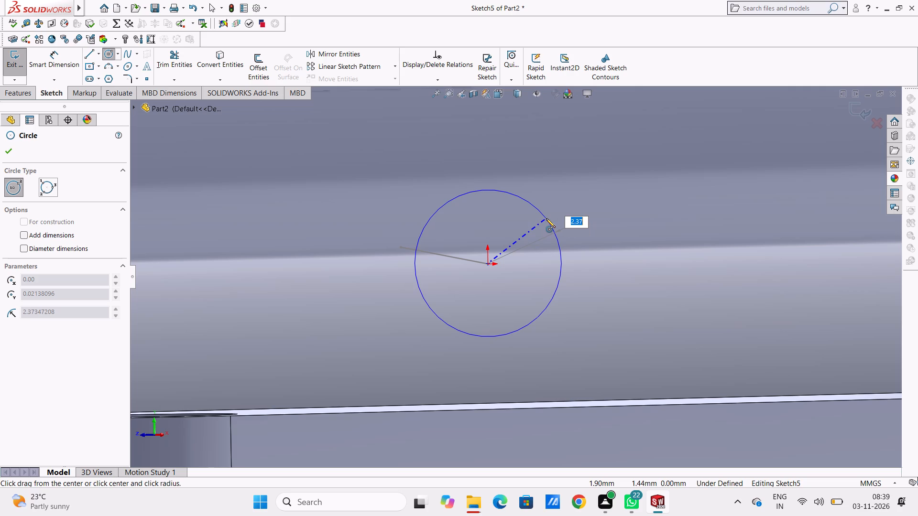
pyautogui.press('9')
pyautogui.press('Return')
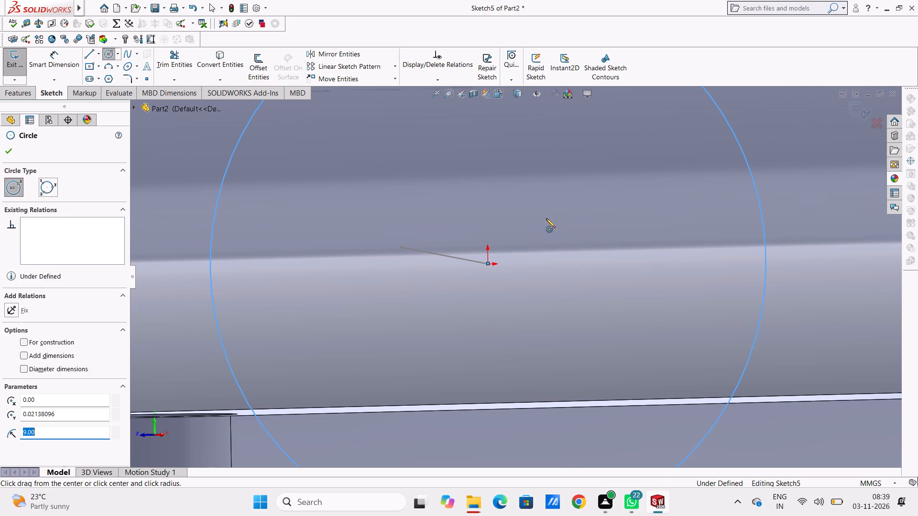
pyautogui.scroll(13, 546, 218)
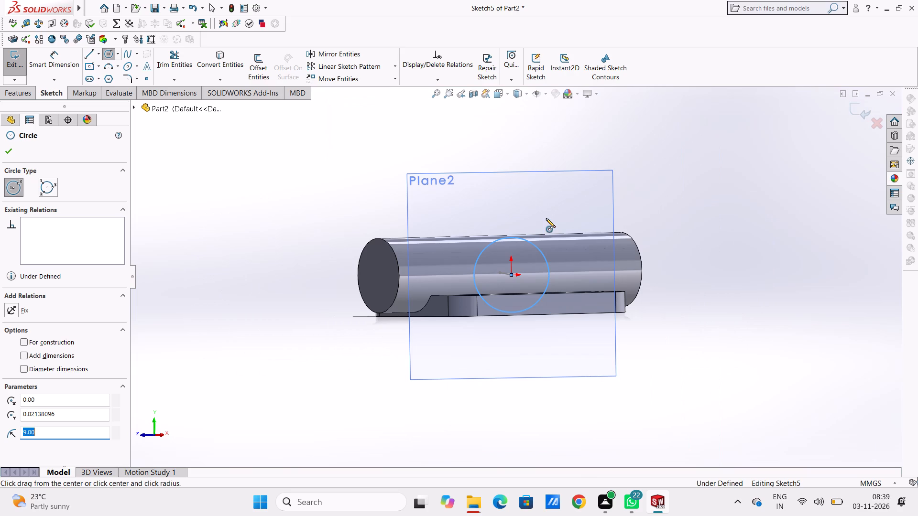
pyautogui.moveTo(6, 150); pyautogui.dragTo(11, 154)
pyautogui.click(265, 215)
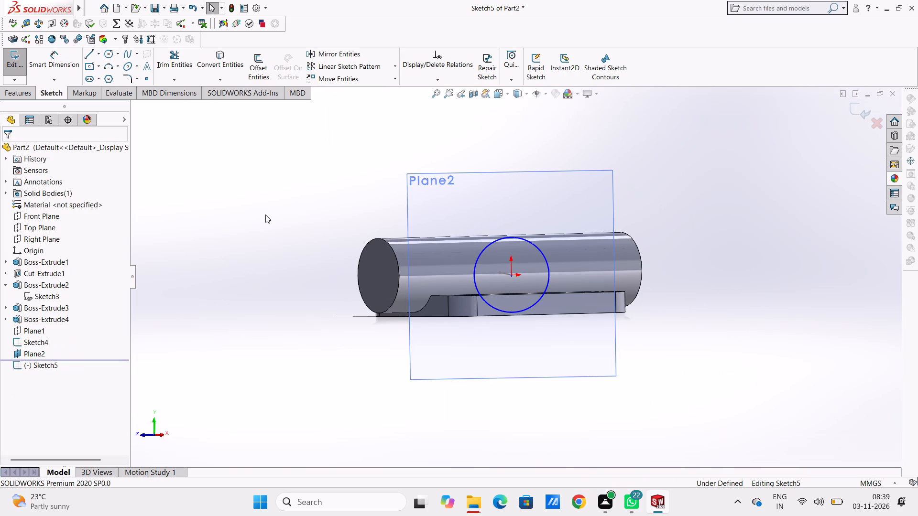
# Add a diameter dimension to the circle at the slanted line's outer end.
pyautogui.moveTo(298, 230); pyautogui.dragTo(293, 230, button='middle')
pyautogui.click(66, 61)
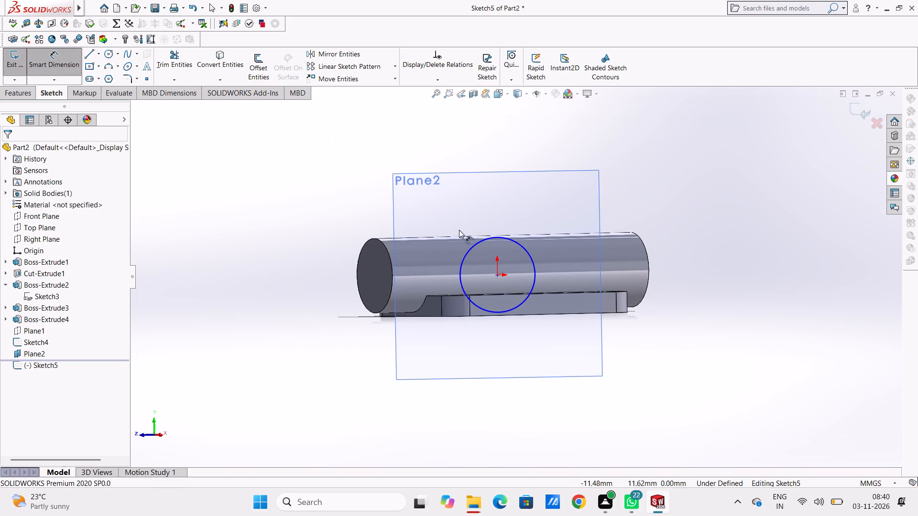
pyautogui.click(479, 240)
pyautogui.click(707, 169)
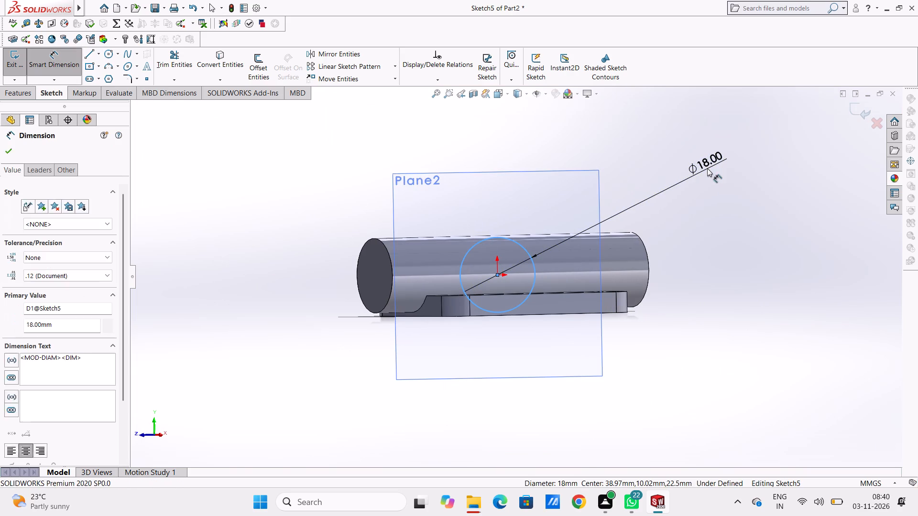
pyautogui.click(665, 156)
pyautogui.click(659, 144)
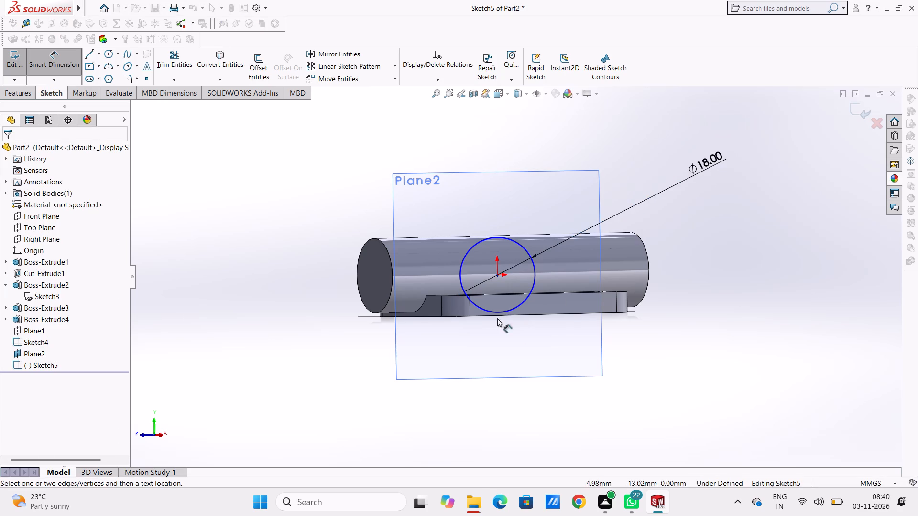
# Dimension the circle's centre from the plate's bottom edge and set the distance to 10 mm.
pyautogui.click(498, 274)
pyautogui.click(516, 314)
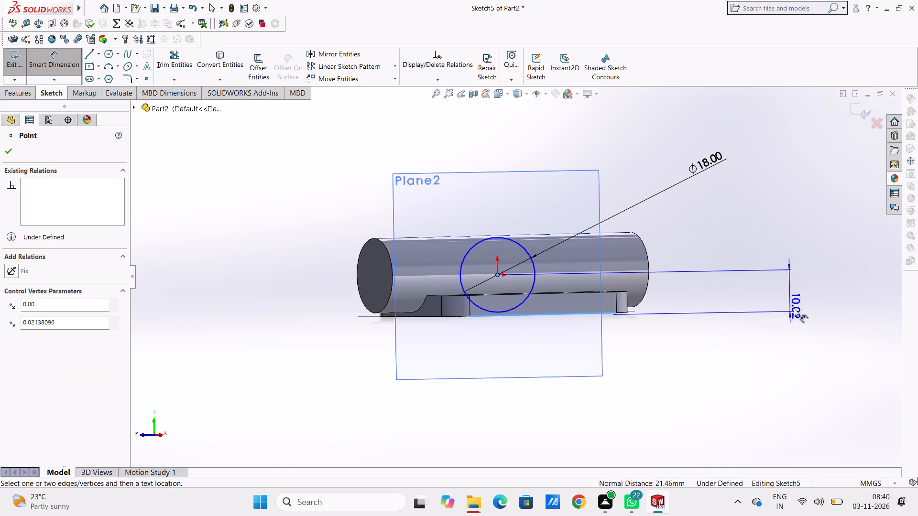
pyautogui.click(797, 301)
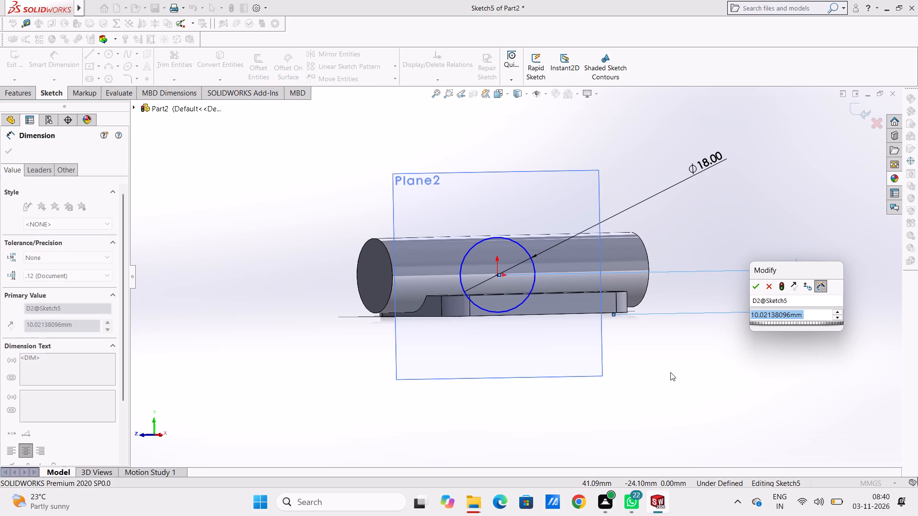
pyautogui.write('10')
pyautogui.press('Return')
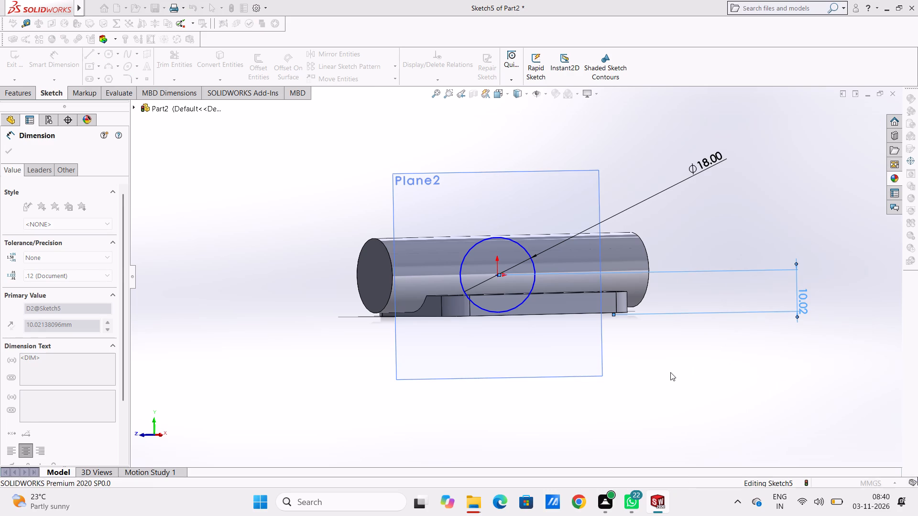
pyautogui.click(697, 221)
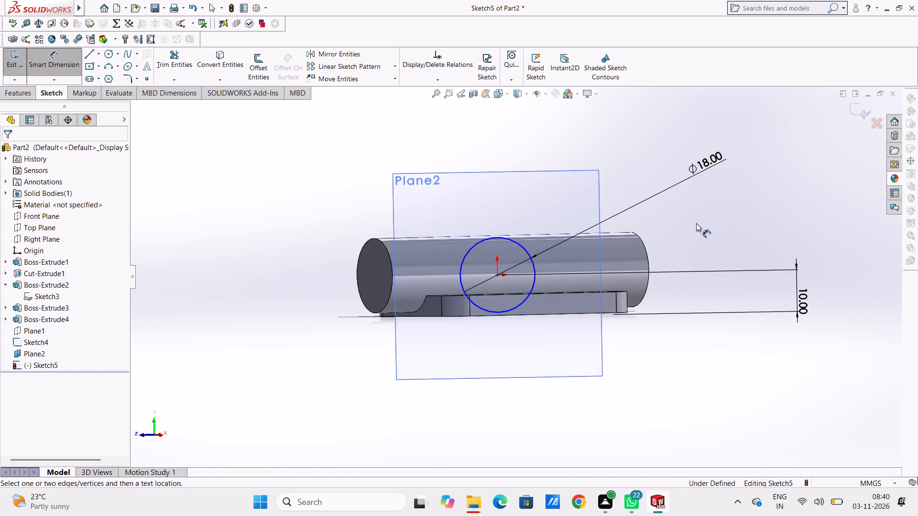
# Dimension the horizontal distance between the circle's centre and the circular edge of the cylinder's near end, keeping the value as drawn.
pyautogui.scroll(-4, 503, 309)
pyautogui.scroll(-4, 495, 231)
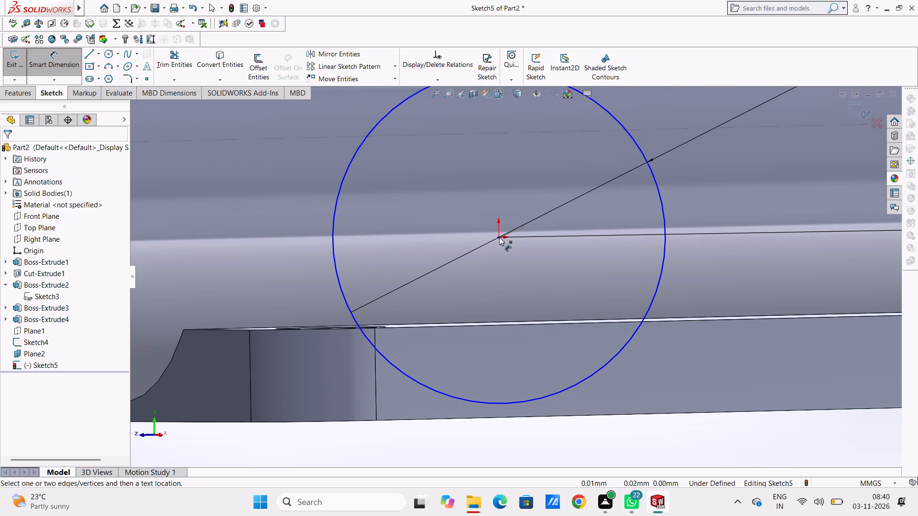
pyautogui.click(499, 237)
pyautogui.scroll(5, 487, 286)
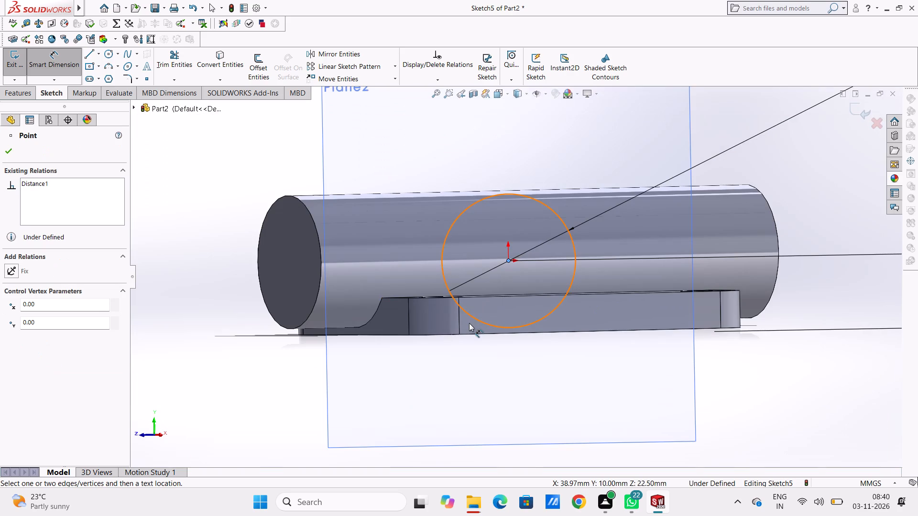
pyautogui.moveTo(469, 323); pyautogui.dragTo(467, 323, button='middle')
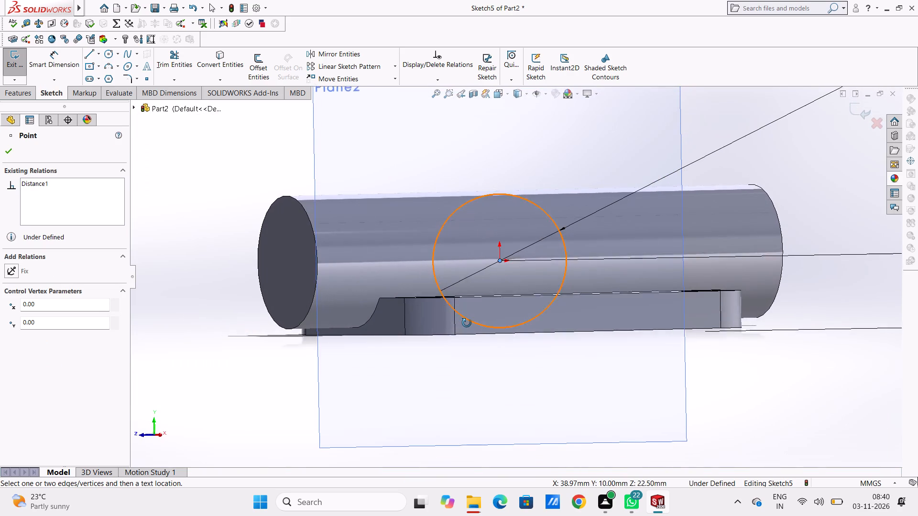
pyautogui.moveTo(467, 323); pyautogui.dragTo(467, 325, button='middle')
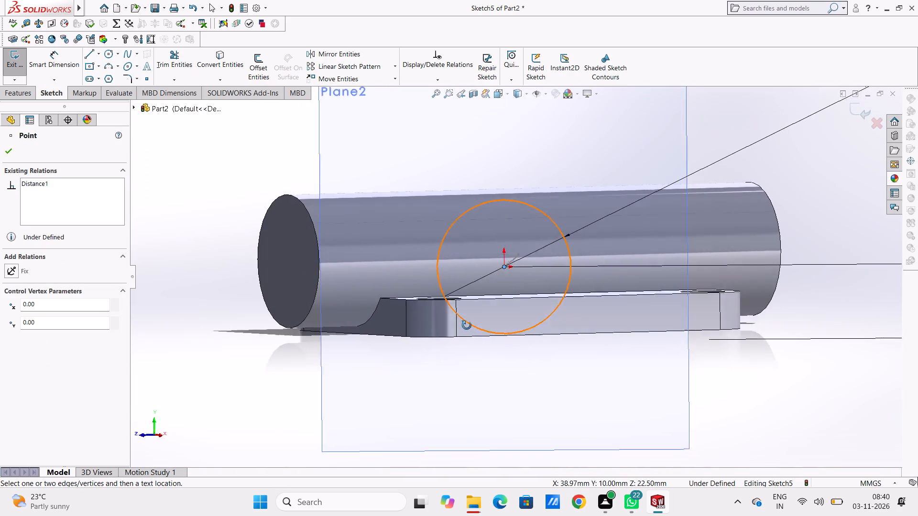
pyautogui.moveTo(467, 325); pyautogui.dragTo(474, 324, button='middle')
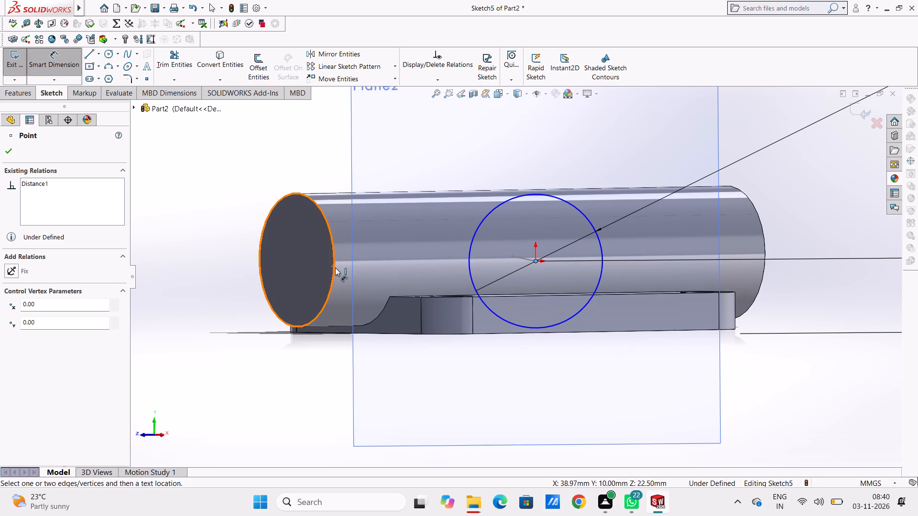
pyautogui.click(335, 268)
pyautogui.scroll(5, 335, 342)
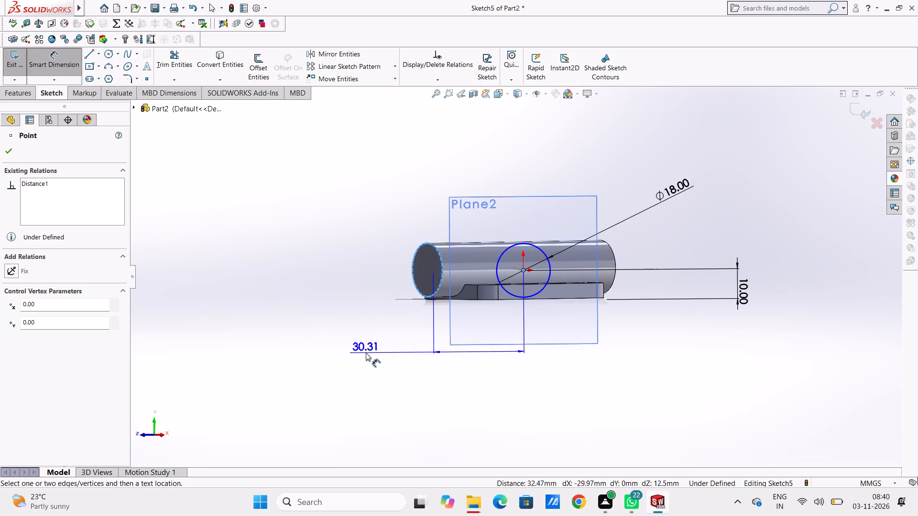
pyautogui.click(382, 362)
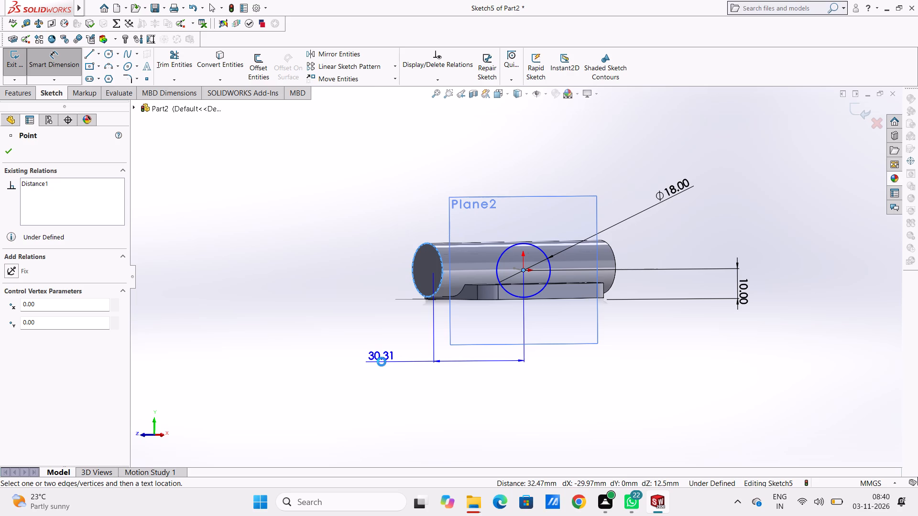
pyautogui.click(339, 341)
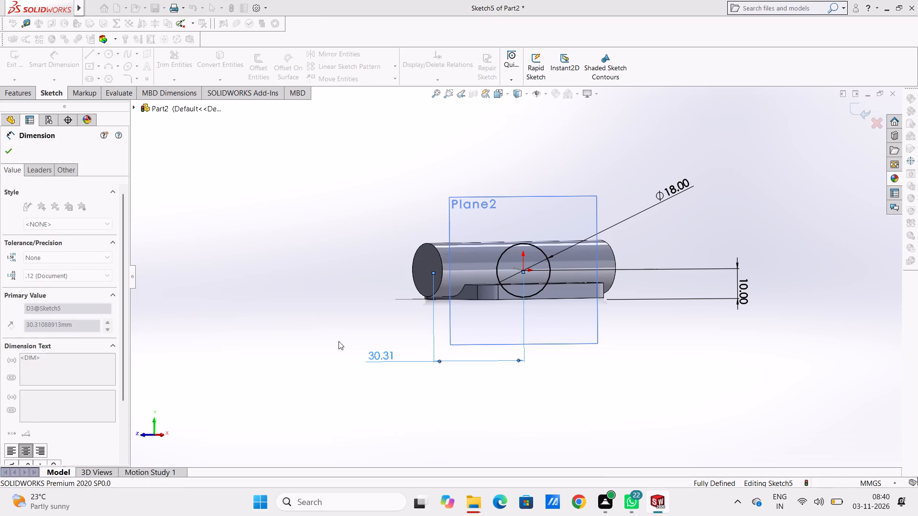
pyautogui.click(339, 341)
# Examine the dimensioned circle's position relative to the cylinder and plate from several angles.
pyautogui.moveTo(368, 273); pyautogui.dragTo(424, 350, button='middle')
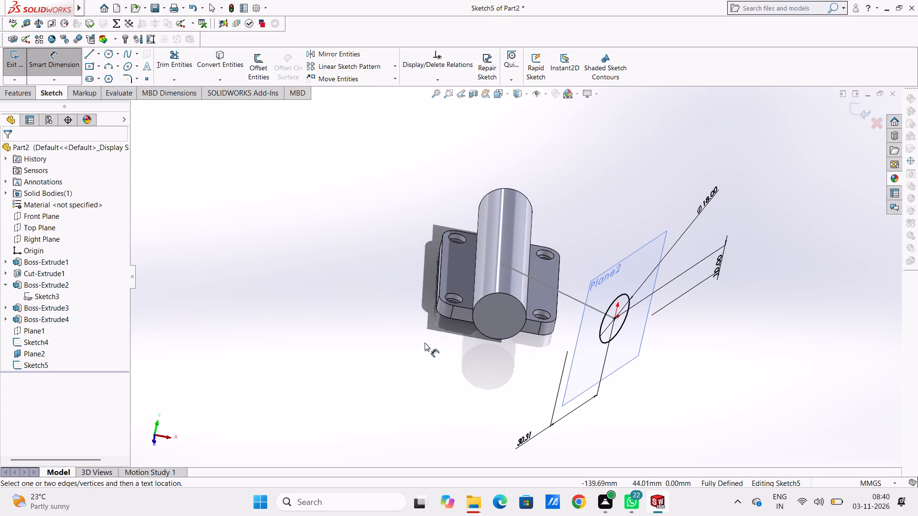
pyautogui.moveTo(419, 322); pyautogui.dragTo(410, 404, button='middle')
pyautogui.moveTo(408, 385); pyautogui.dragTo(382, 353, button='middle')
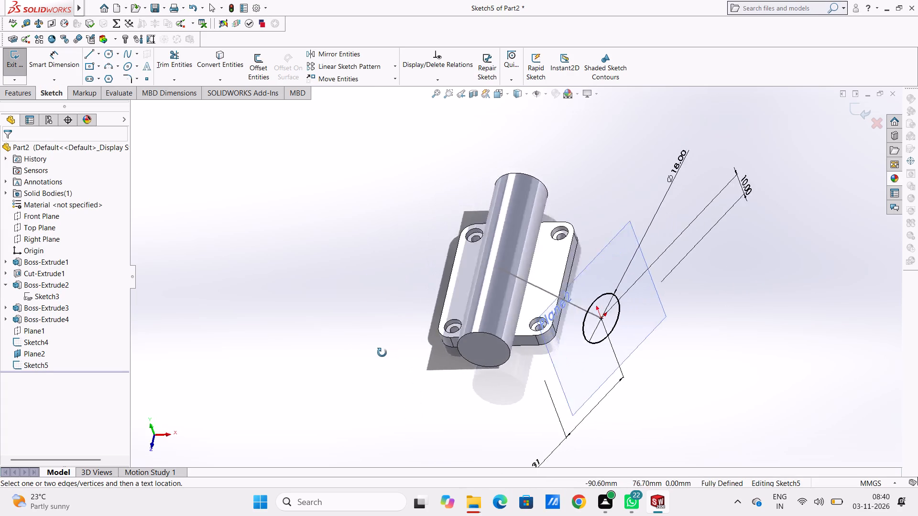
pyautogui.moveTo(382, 353); pyautogui.dragTo(366, 286, button='middle')
pyautogui.moveTo(406, 369); pyautogui.dragTo(414, 389, button='middle')
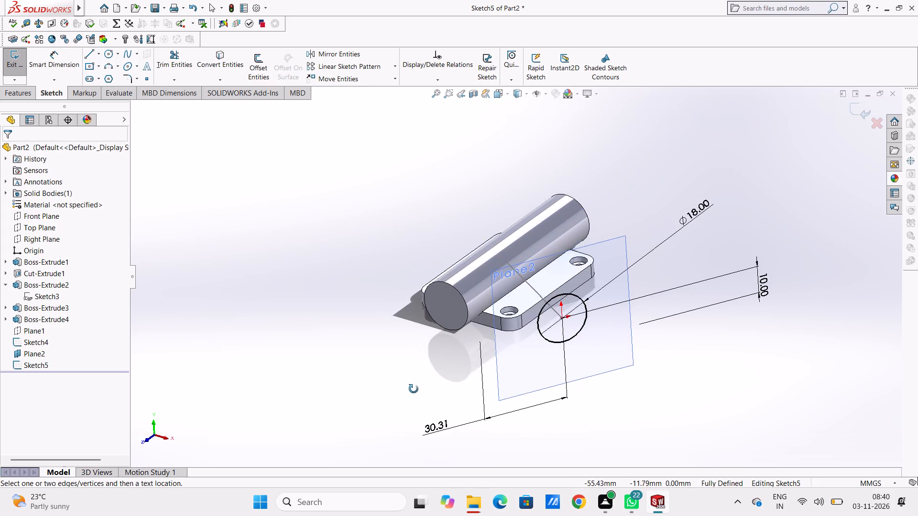
pyautogui.moveTo(414, 389); pyautogui.dragTo(421, 371, button='middle')
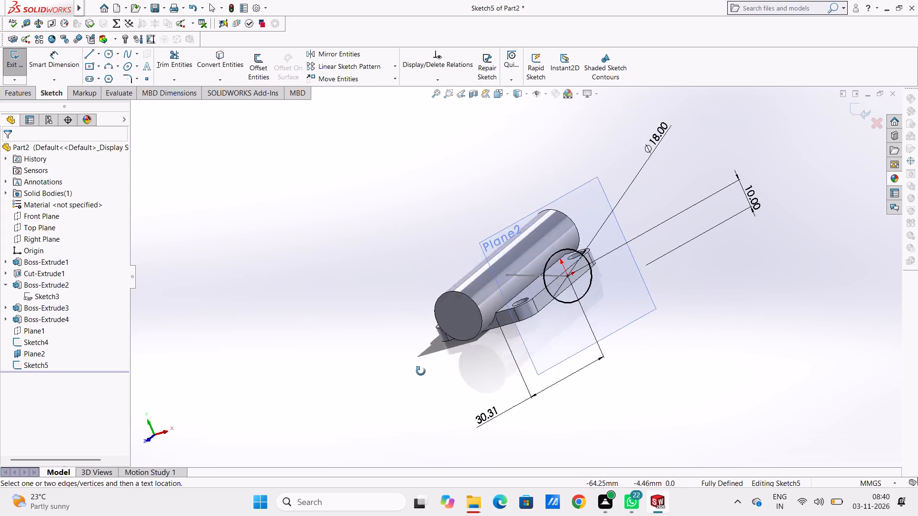
pyautogui.moveTo(421, 371); pyautogui.dragTo(436, 334, button='middle')
pyautogui.moveTo(426, 324); pyautogui.dragTo(420, 393, button='middle')
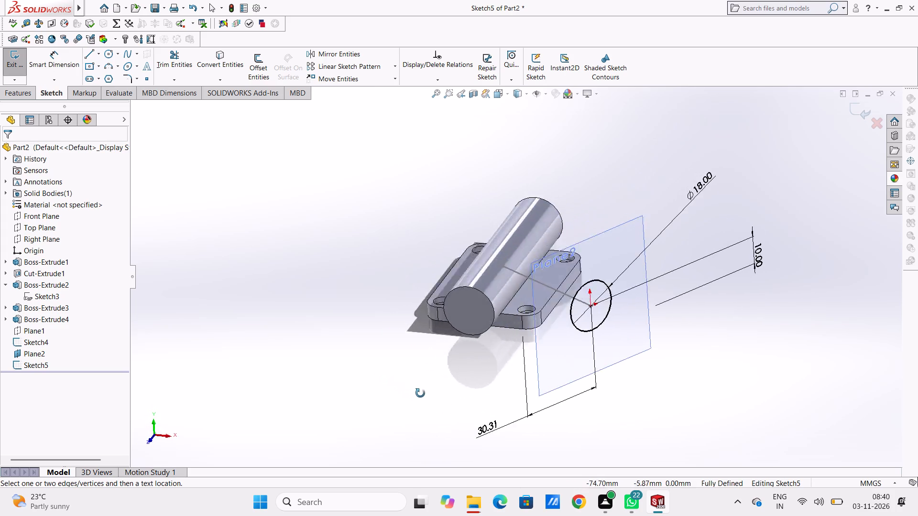
pyautogui.moveTo(420, 393); pyautogui.dragTo(383, 386, button='middle')
pyautogui.moveTo(383, 386); pyautogui.dragTo(401, 399, button='middle')
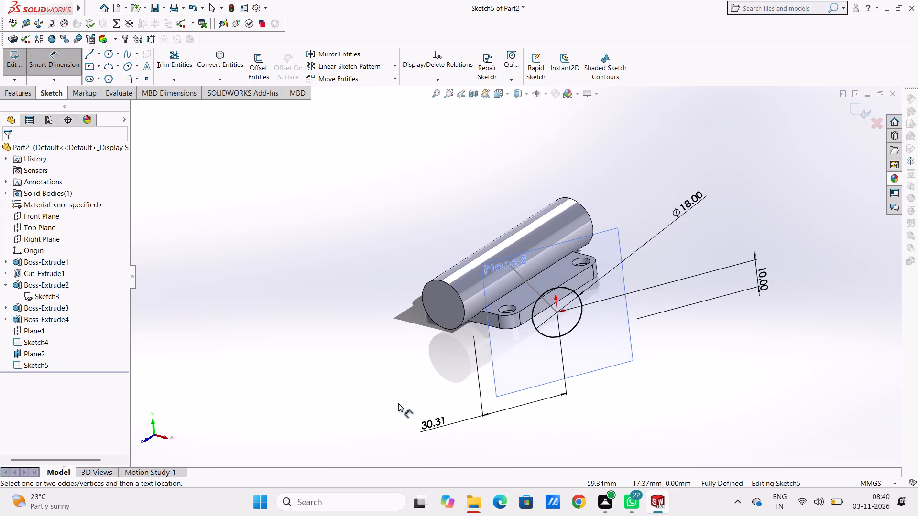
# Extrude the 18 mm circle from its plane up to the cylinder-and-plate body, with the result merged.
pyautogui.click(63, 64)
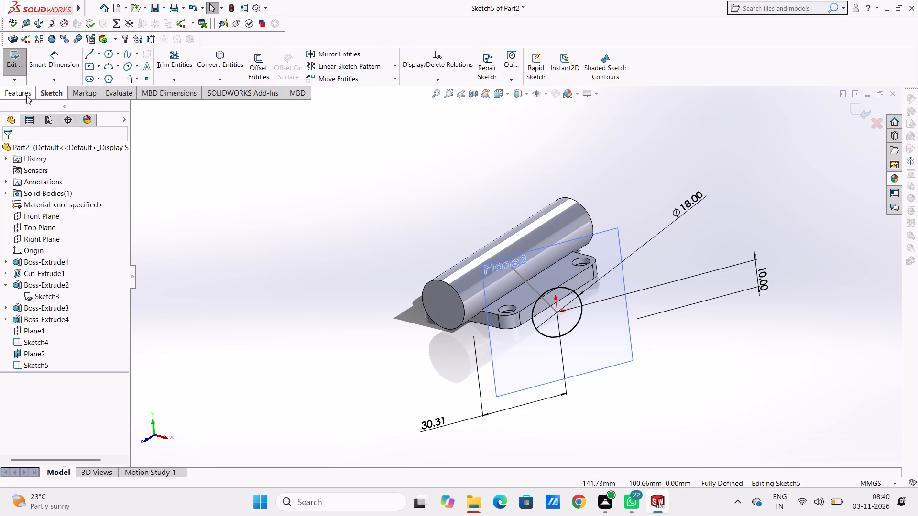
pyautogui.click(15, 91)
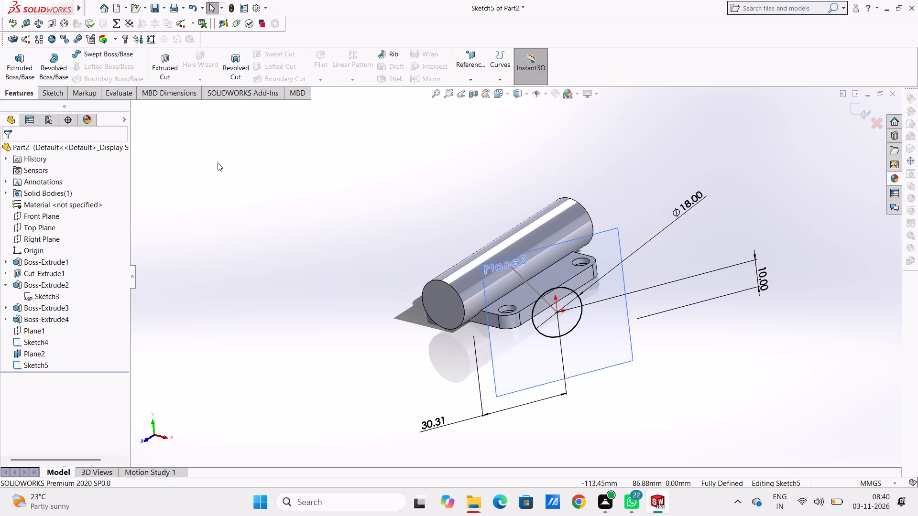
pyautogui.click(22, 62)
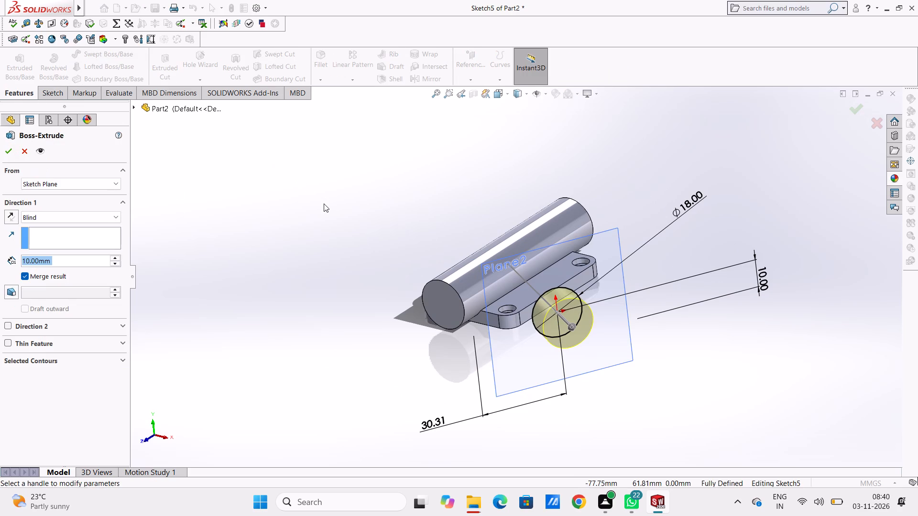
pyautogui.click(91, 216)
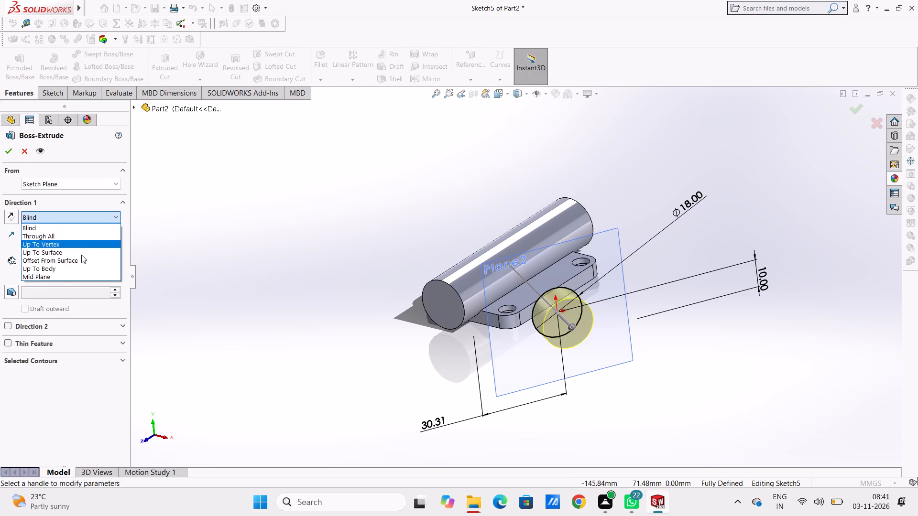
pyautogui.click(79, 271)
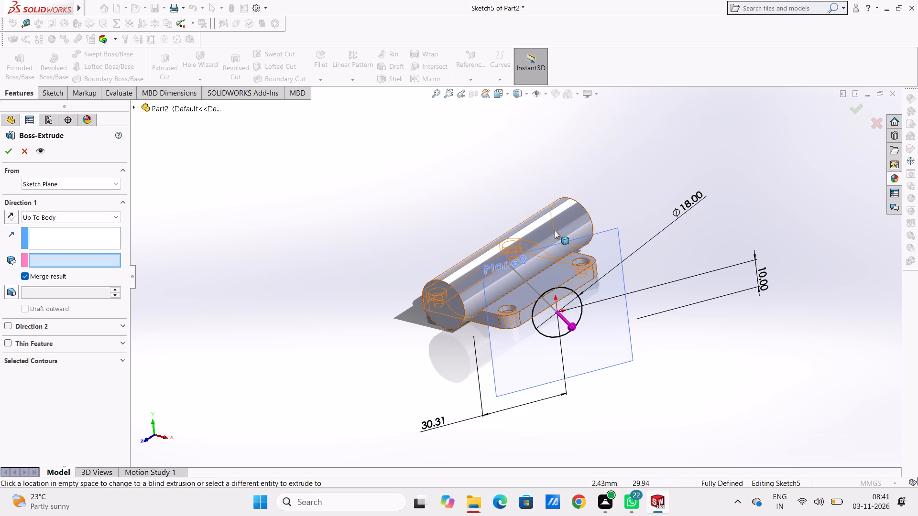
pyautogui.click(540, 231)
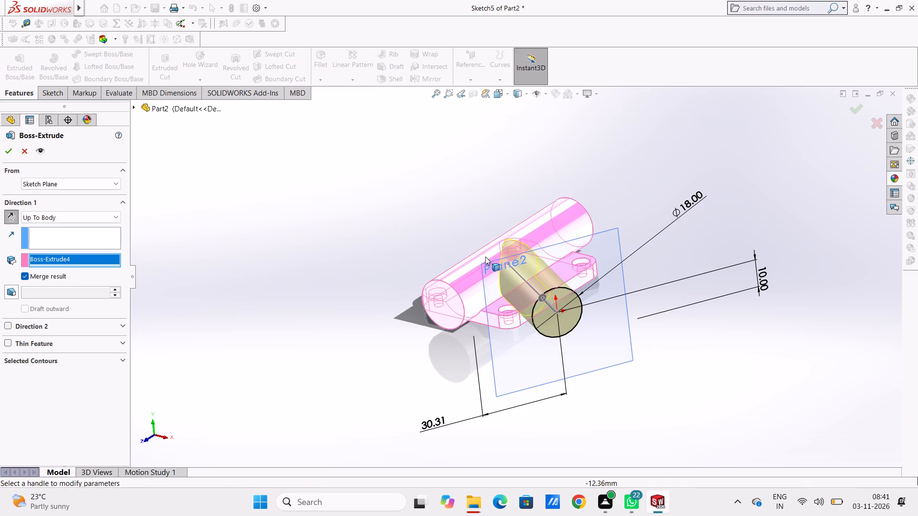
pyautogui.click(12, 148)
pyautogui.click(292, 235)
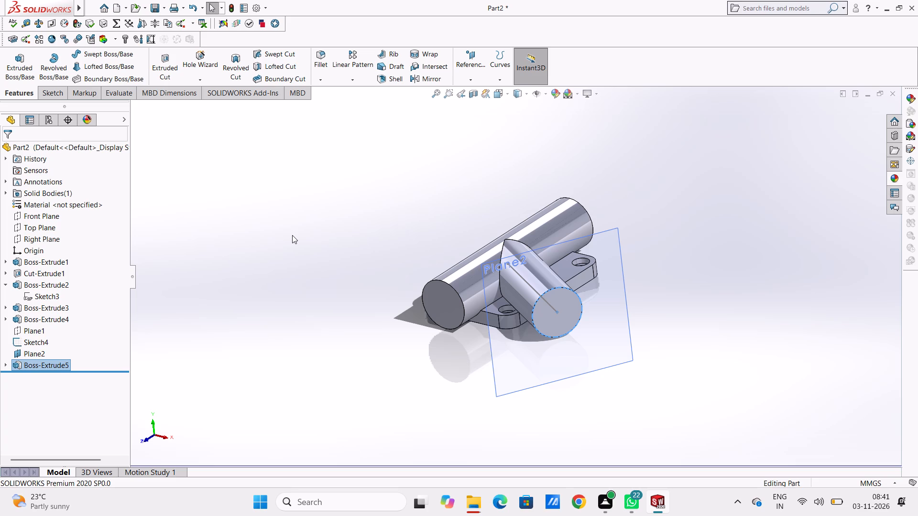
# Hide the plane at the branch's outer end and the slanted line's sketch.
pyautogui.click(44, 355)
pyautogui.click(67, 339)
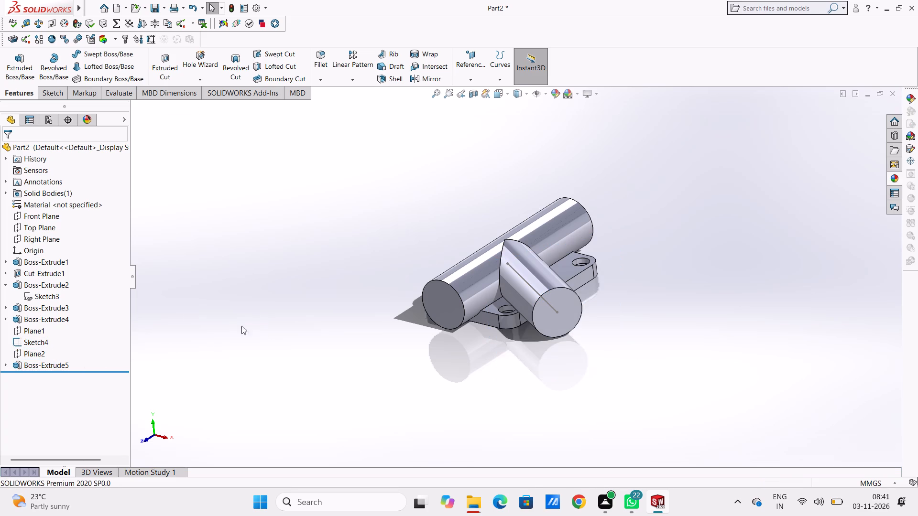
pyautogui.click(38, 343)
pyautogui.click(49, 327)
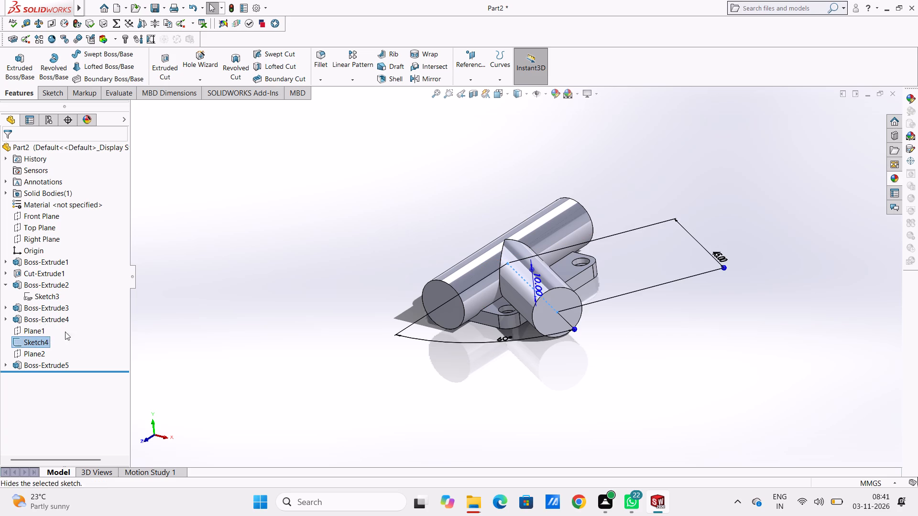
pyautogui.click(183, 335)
# Examine how the angled branch joins the cylinder and sits over the plate from several angles.
pyautogui.moveTo(263, 305); pyautogui.dragTo(297, 325, button='middle')
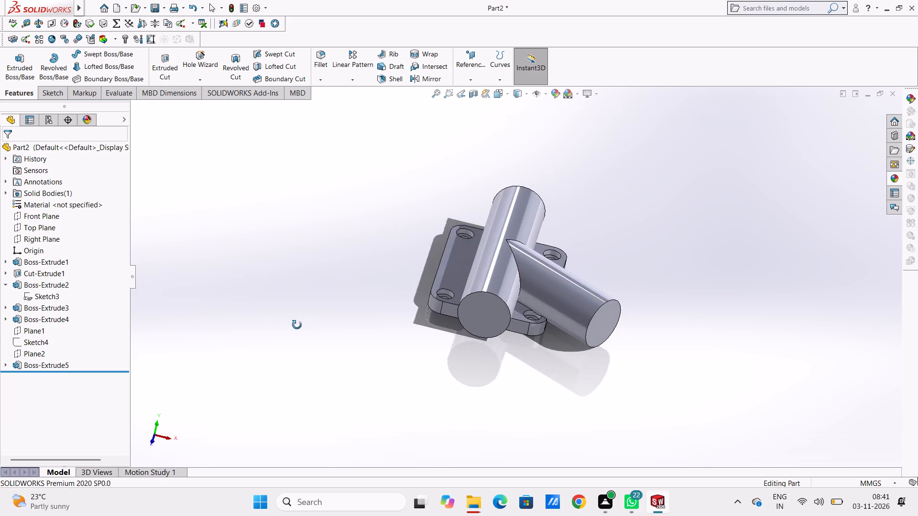
pyautogui.moveTo(297, 325); pyautogui.dragTo(269, 286, button='middle')
pyautogui.moveTo(284, 324); pyautogui.dragTo(278, 388, button='middle')
pyautogui.moveTo(288, 321); pyautogui.dragTo(295, 325, button='middle')
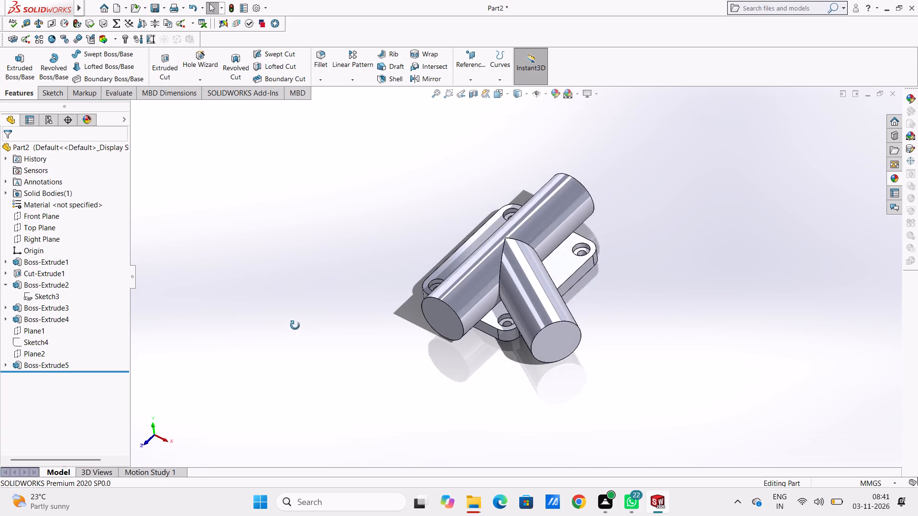
pyautogui.moveTo(295, 325); pyautogui.dragTo(306, 355, button='middle')
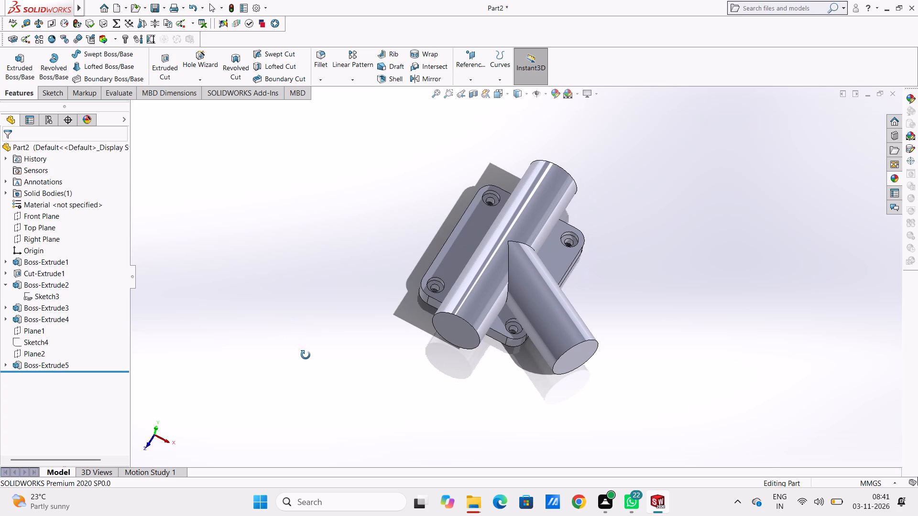
pyautogui.moveTo(306, 355); pyautogui.dragTo(312, 380, button='middle')
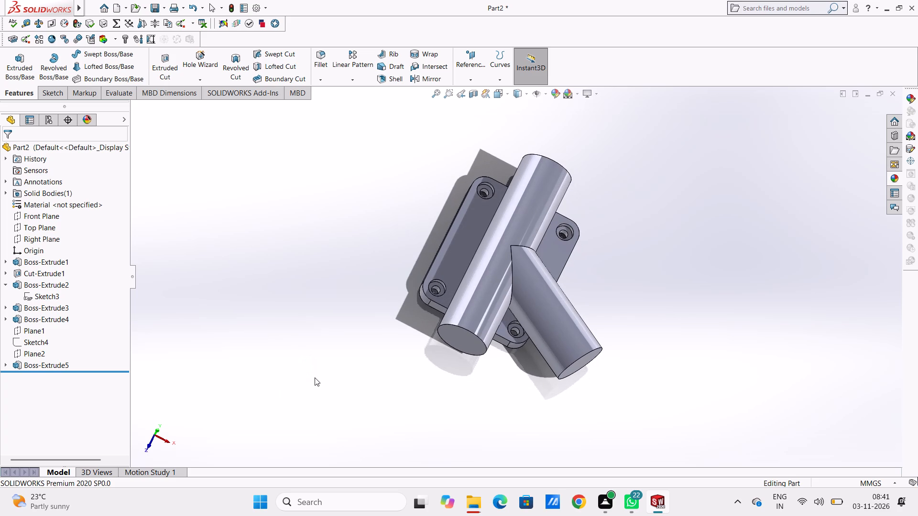
pyautogui.moveTo(328, 353); pyautogui.dragTo(320, 351, button='middle')
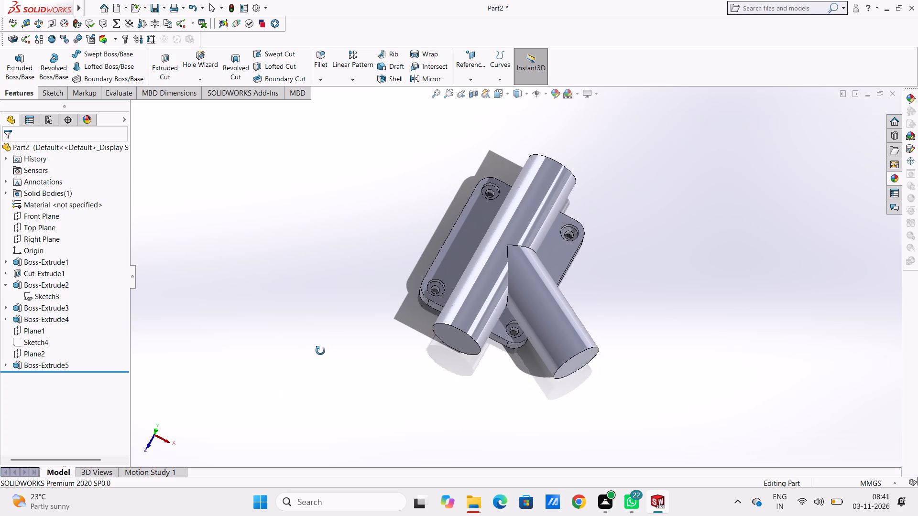
pyautogui.moveTo(320, 351); pyautogui.dragTo(307, 312, button='middle')
pyautogui.moveTo(340, 340); pyautogui.dragTo(342, 377, button='middle')
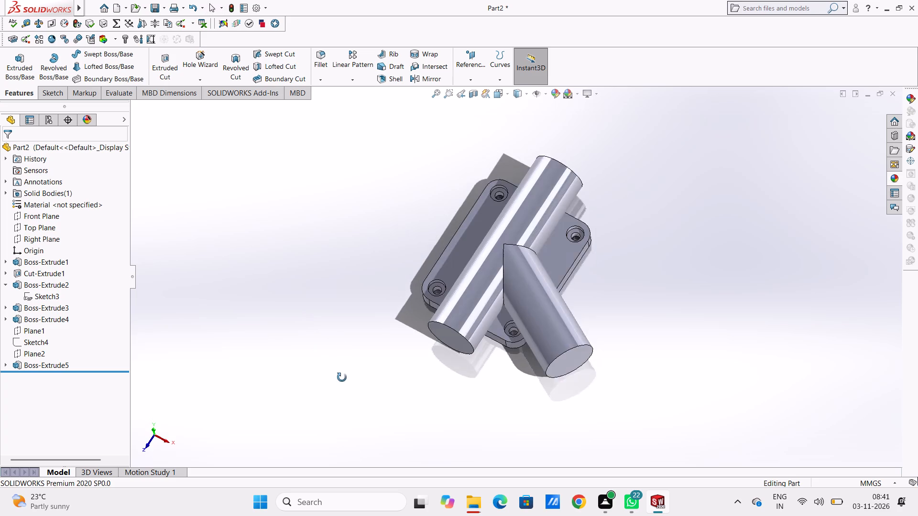
pyautogui.moveTo(342, 377); pyautogui.dragTo(342, 384, button='middle')
pyautogui.moveTo(354, 325); pyautogui.dragTo(362, 397, button='middle')
pyautogui.moveTo(362, 397); pyautogui.dragTo(418, 409, button='middle')
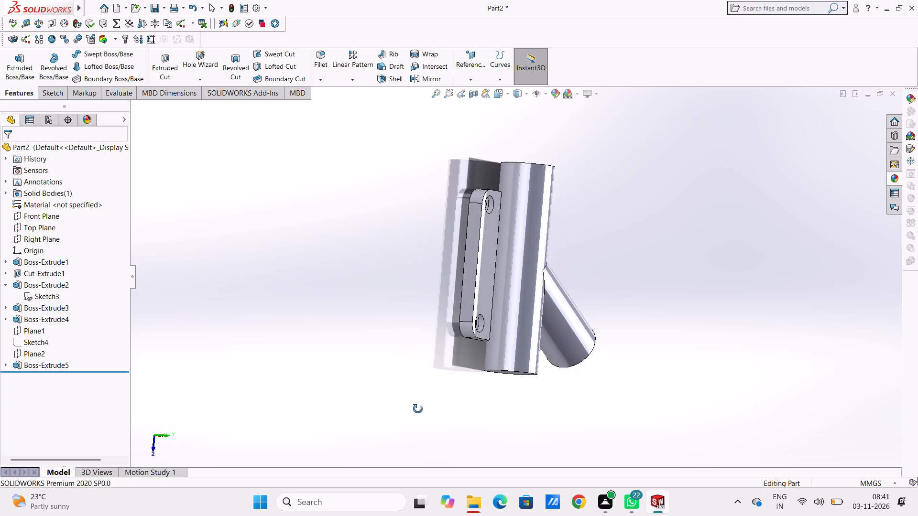
pyautogui.moveTo(418, 409); pyautogui.dragTo(337, 355, button='middle')
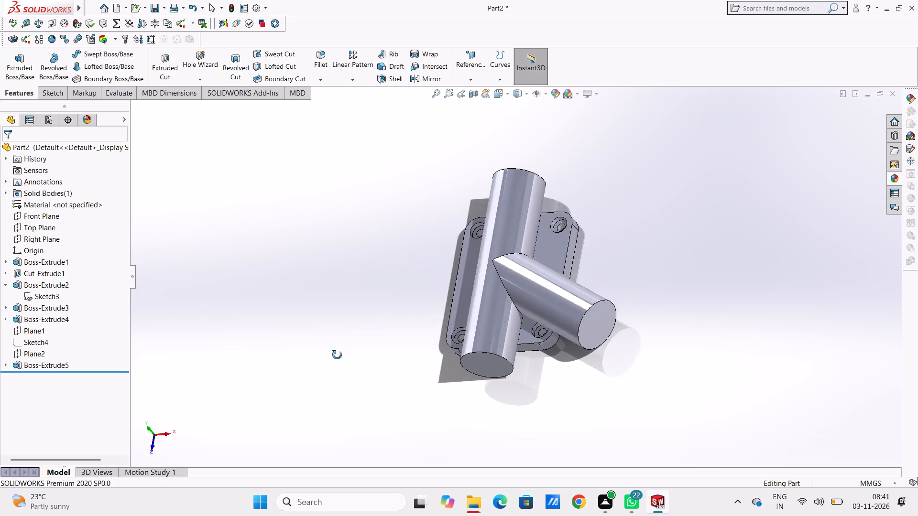
pyautogui.moveTo(337, 355); pyautogui.dragTo(369, 389, button='middle')
pyautogui.moveTo(380, 354); pyautogui.dragTo(361, 342, button='middle')
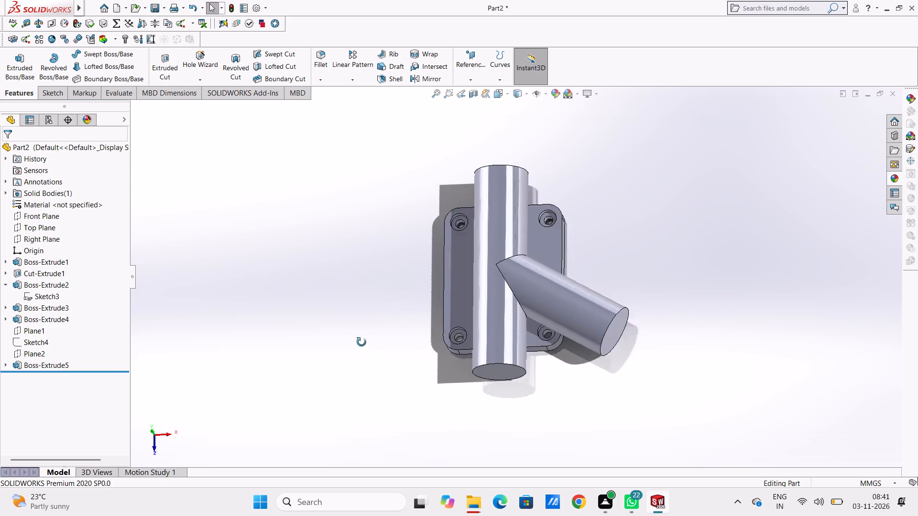
pyautogui.moveTo(361, 342); pyautogui.dragTo(380, 364, button='middle')
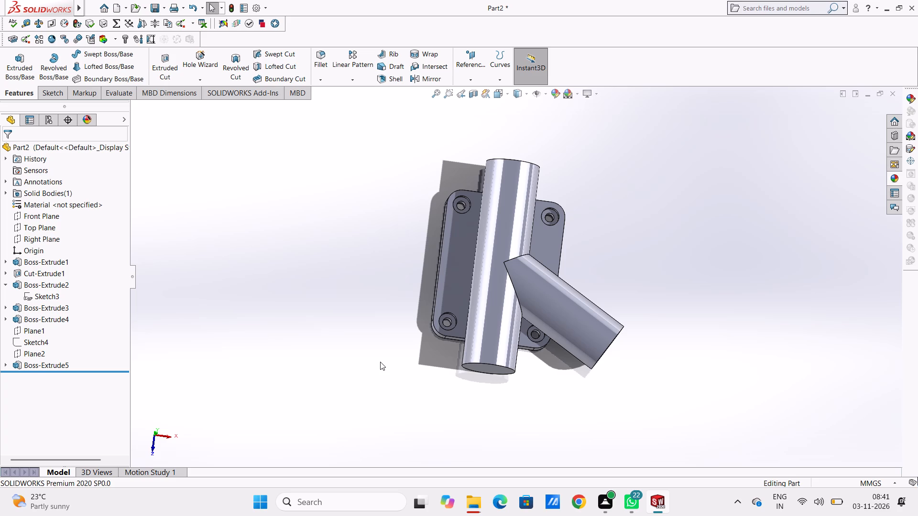
# Undo the branch extrusion, its circle sketch and the plane at the slanted line's end, back to editing the line's sketch.
pyautogui.hotkey('ctrl', 'z')
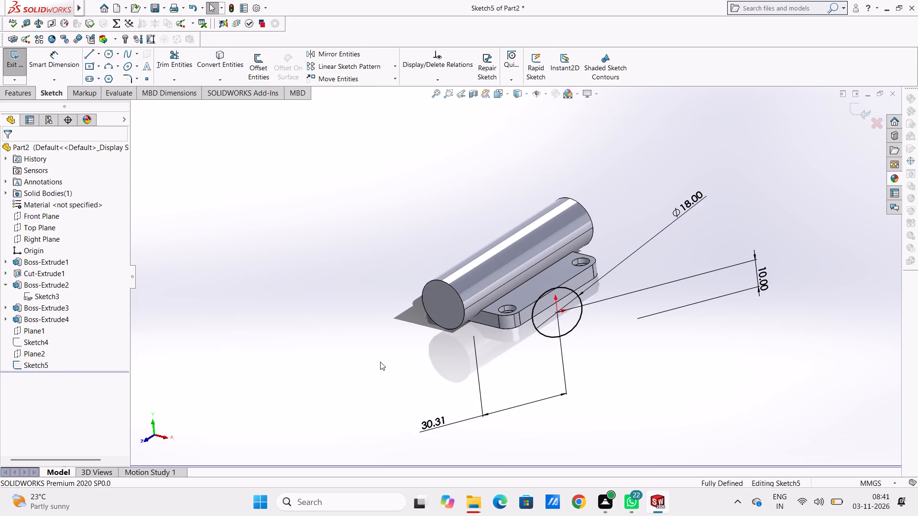
pyautogui.hotkey('ctrl', 'z')
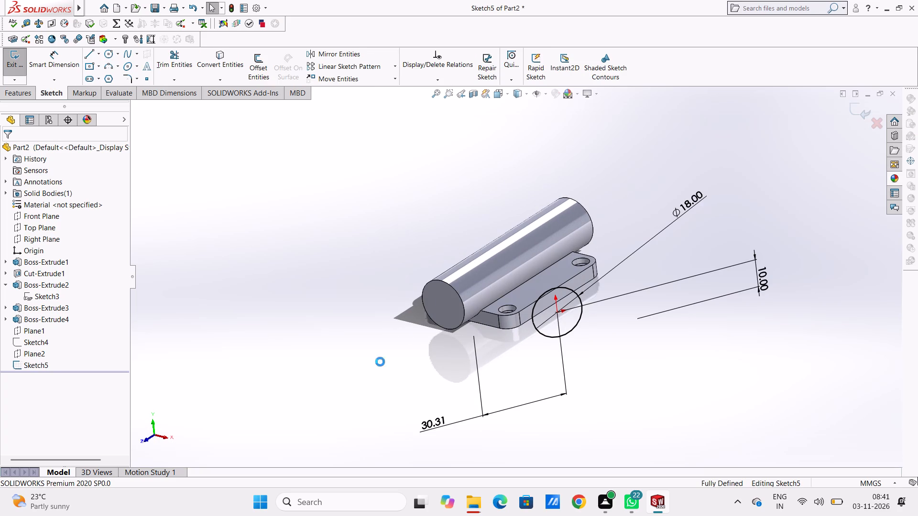
pyautogui.hotkey('ctrl', 'z')
pyautogui.hotkey('ctrl', 'z')
pyautogui.hotkey('ctrl', 'z')
pyautogui.hotkey('ctrl', 'z')
pyautogui.hotkey('ctrl', 'z')
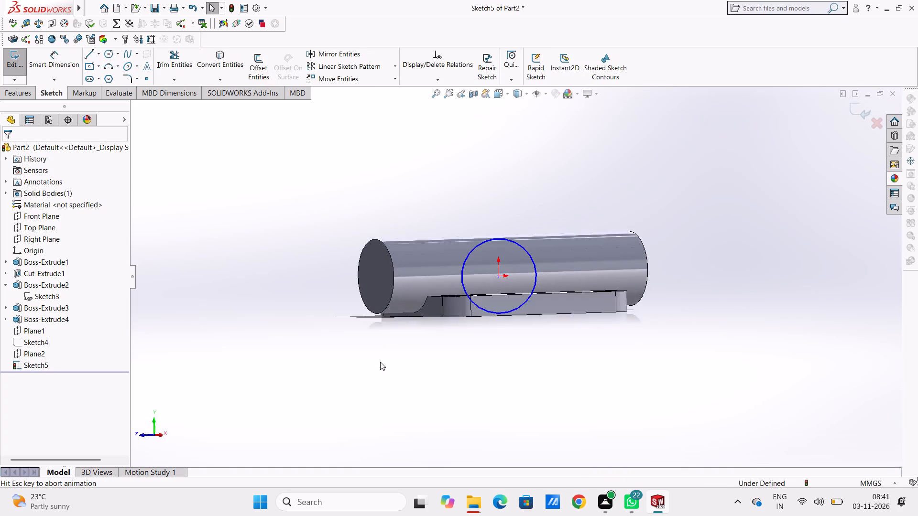
pyautogui.hotkey('ctrl', 'z')
pyautogui.hotkey('ctrl', 'z')
pyautogui.hotkey('ctrl', 'z')
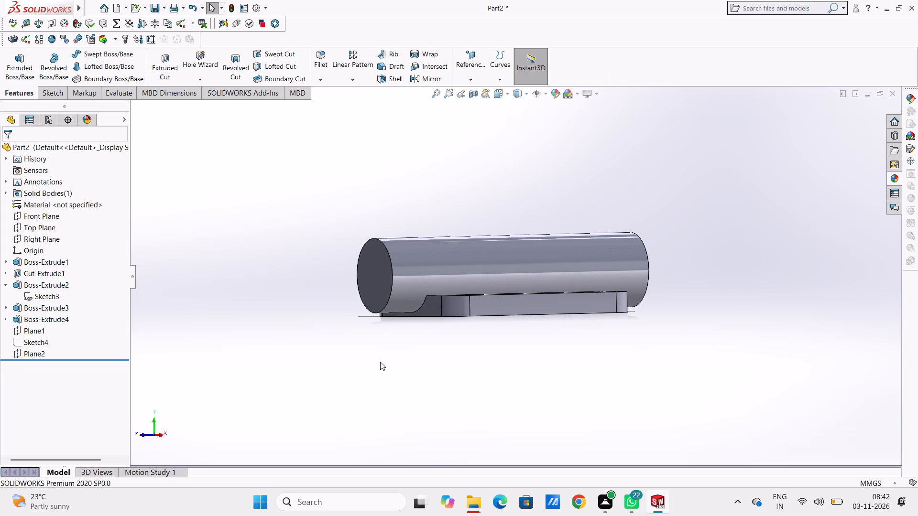
pyautogui.hotkey('ctrl', 'z')
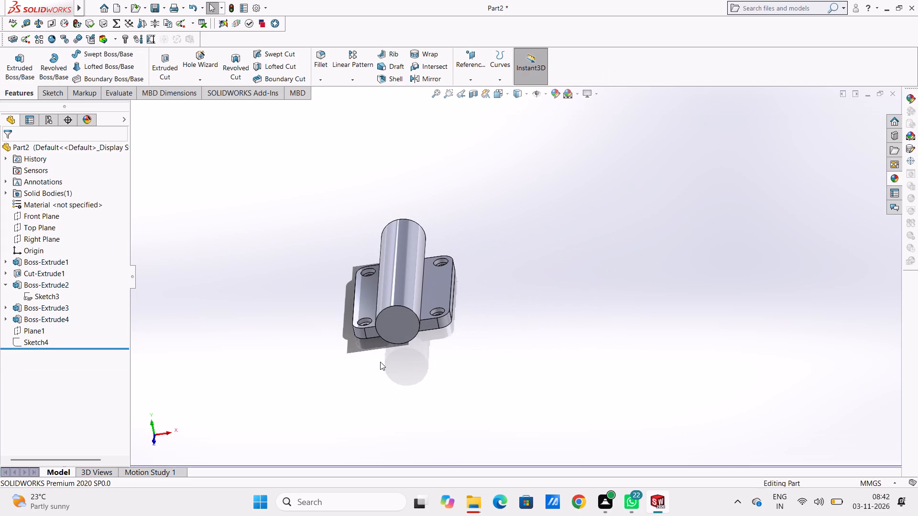
pyautogui.hotkey('ctrl', 'z')
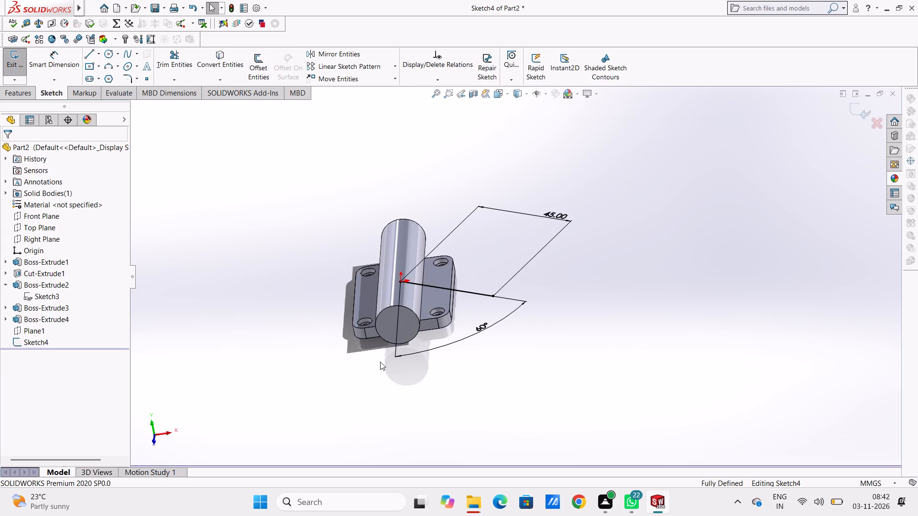
# Exit the sketch of the 45 mm slanted line and show that sketch in the model.
pyautogui.hotkey('ctrl', '5')
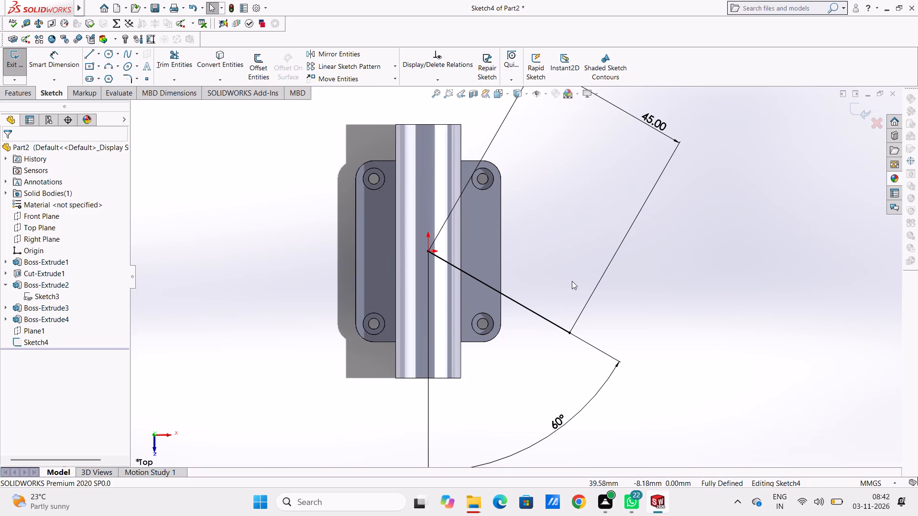
pyautogui.scroll(1, 572, 281)
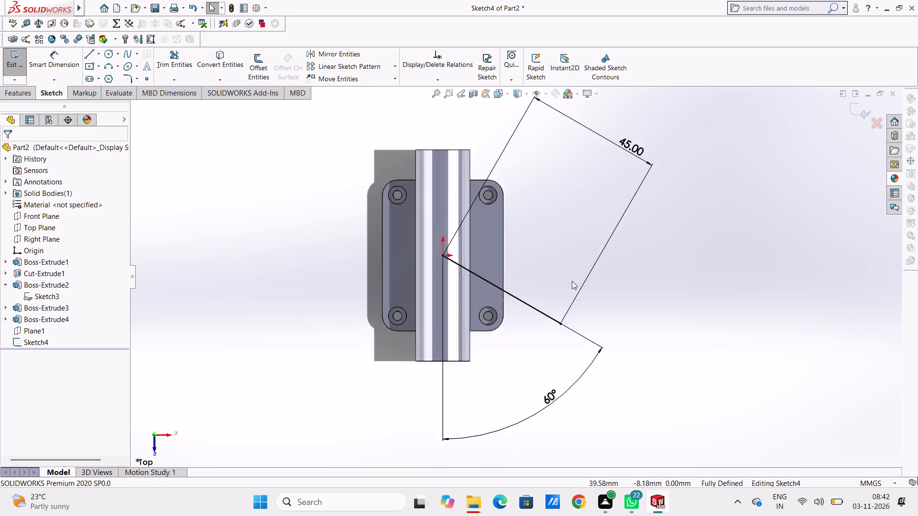
pyautogui.scroll(3, 572, 281)
pyautogui.moveTo(612, 360); pyautogui.dragTo(607, 359, button='middle')
pyautogui.scroll(-3, 530, 269)
pyautogui.scroll(2, 527, 290)
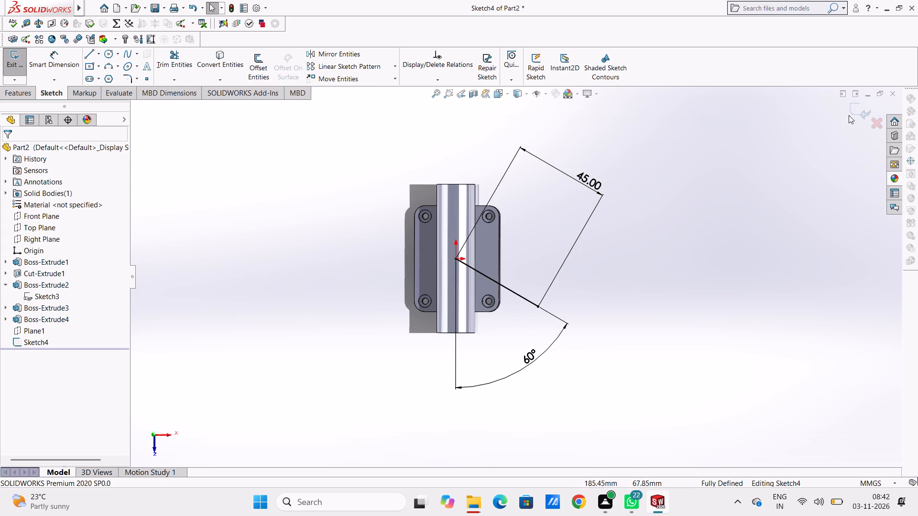
pyautogui.click(851, 111)
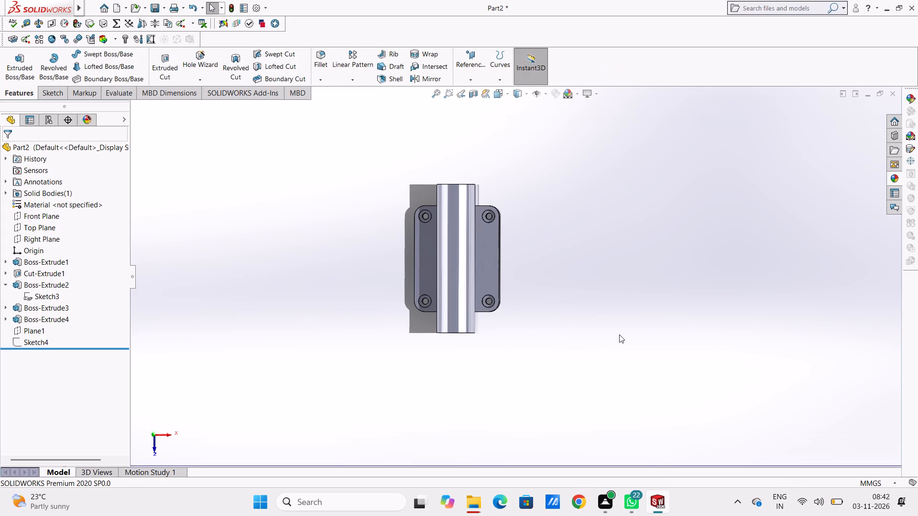
pyautogui.moveTo(601, 353); pyautogui.dragTo(565, 222, button='middle')
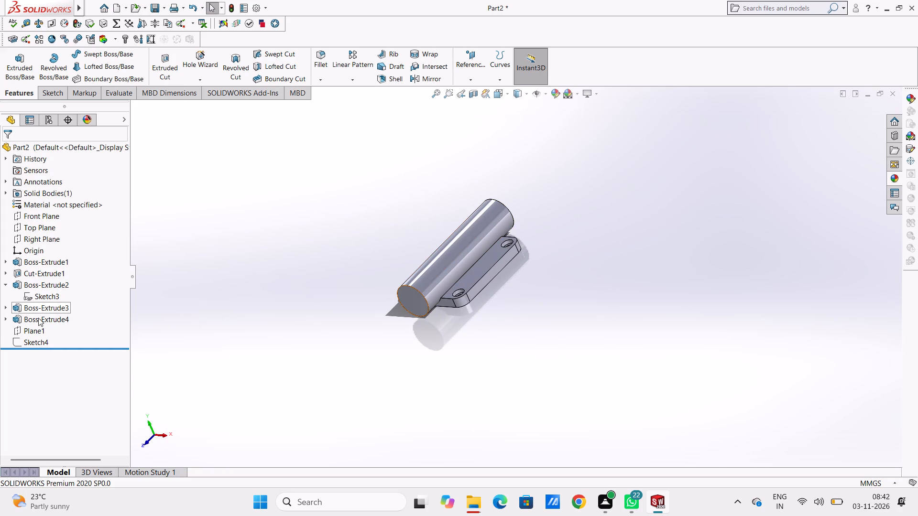
pyautogui.click(41, 340)
pyautogui.click(49, 327)
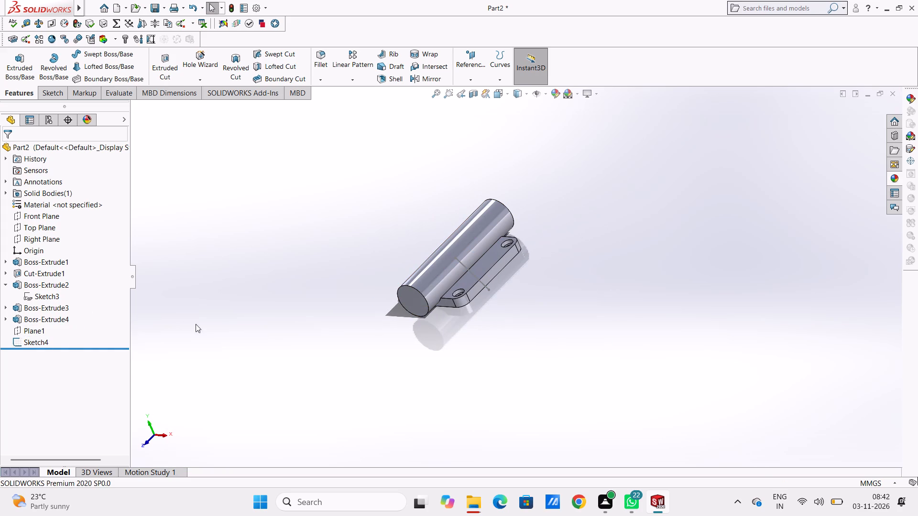
pyautogui.click(227, 308)
# Set up a reference plane perpendicular to the 45 mm slanted line, passing through the line's inner endpoint inside the cylinder.
pyautogui.moveTo(277, 320); pyautogui.dragTo(280, 361, button='middle')
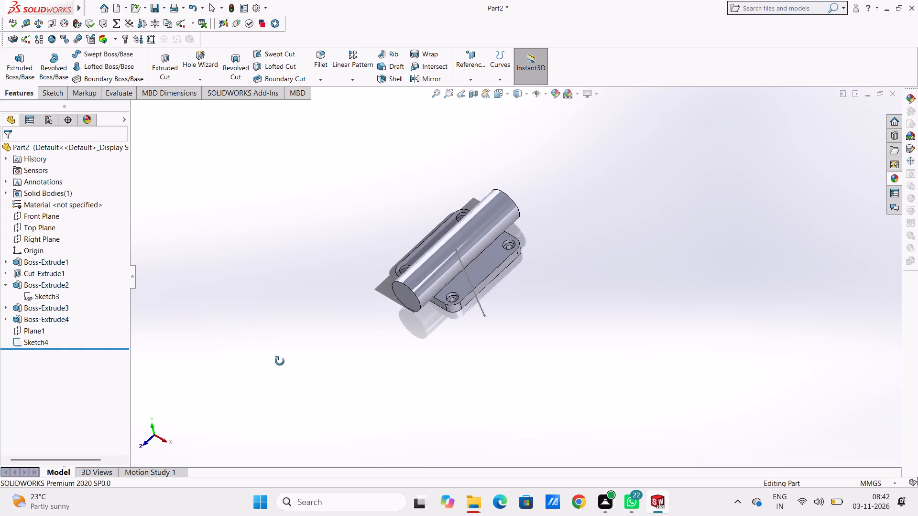
pyautogui.moveTo(280, 361); pyautogui.dragTo(281, 364, button='middle')
pyautogui.click(469, 60)
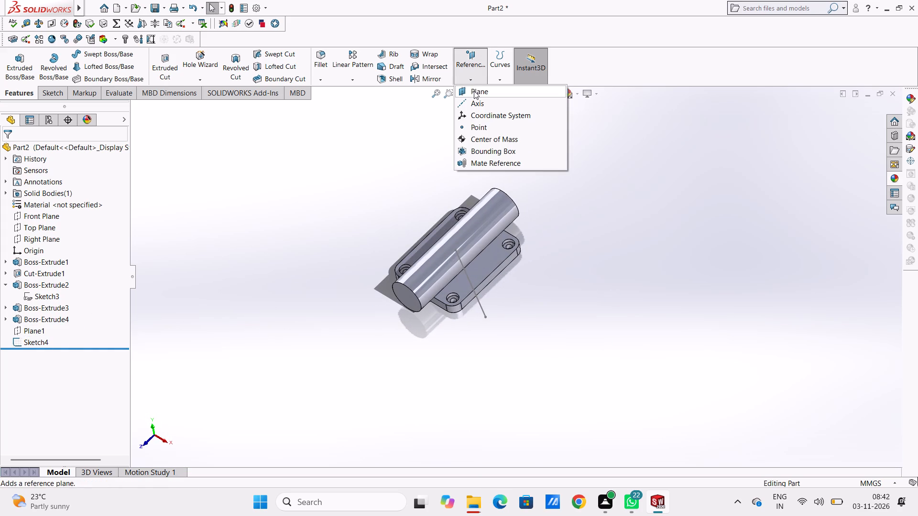
pyautogui.click(474, 91)
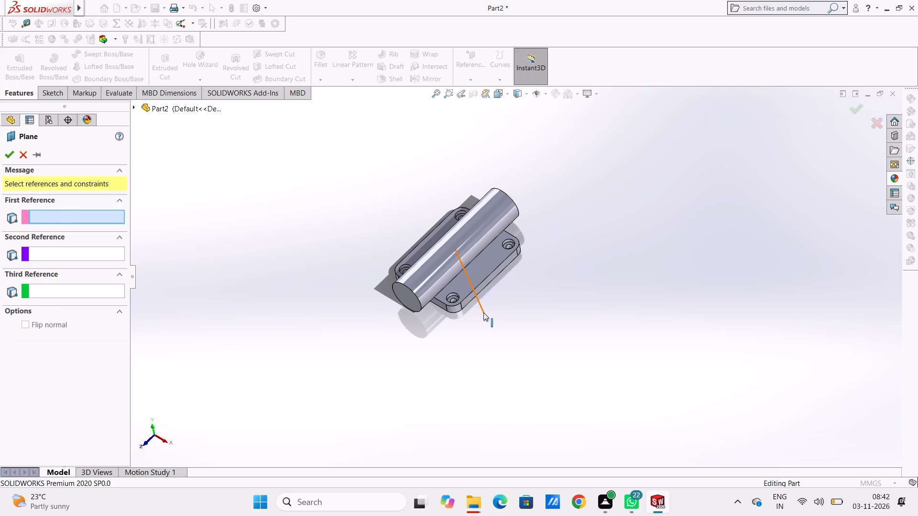
pyautogui.click(483, 312)
pyautogui.moveTo(521, 306); pyautogui.dragTo(546, 290, button='middle')
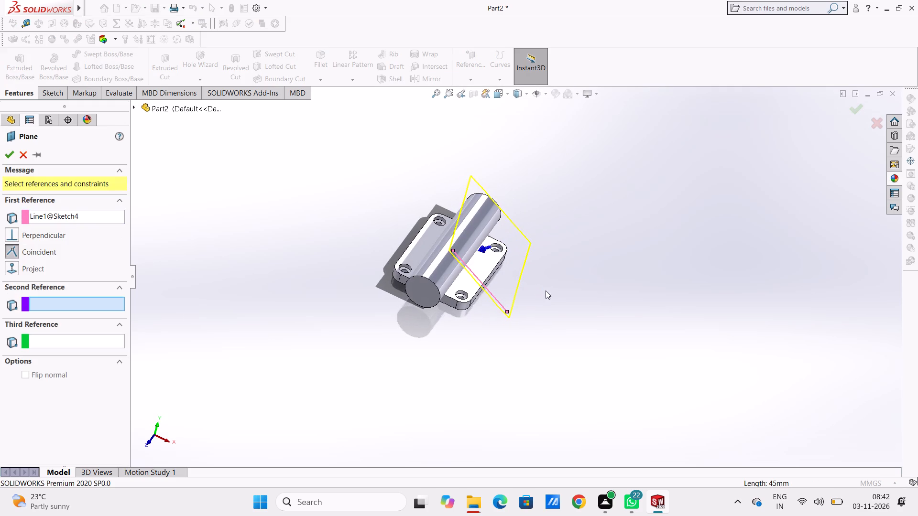
pyautogui.moveTo(537, 293); pyautogui.dragTo(525, 296, button='middle')
pyautogui.scroll(-4, 481, 268)
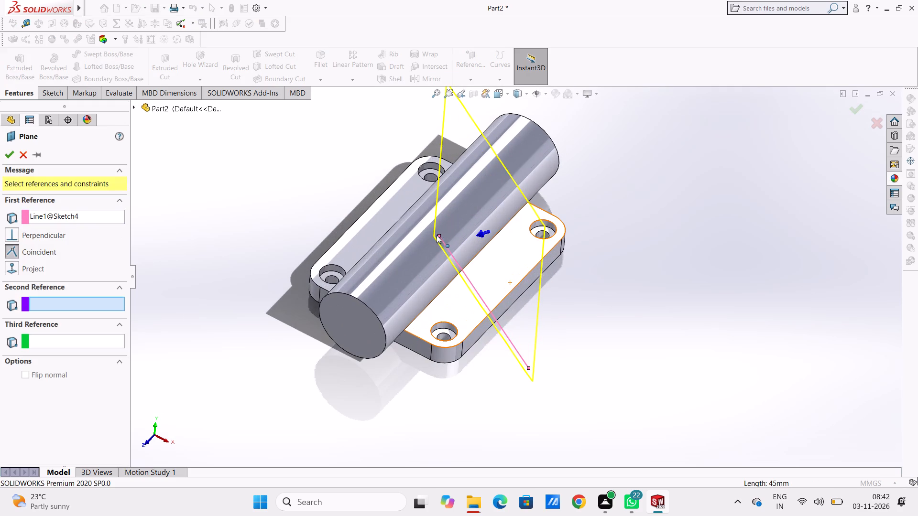
pyautogui.click(439, 236)
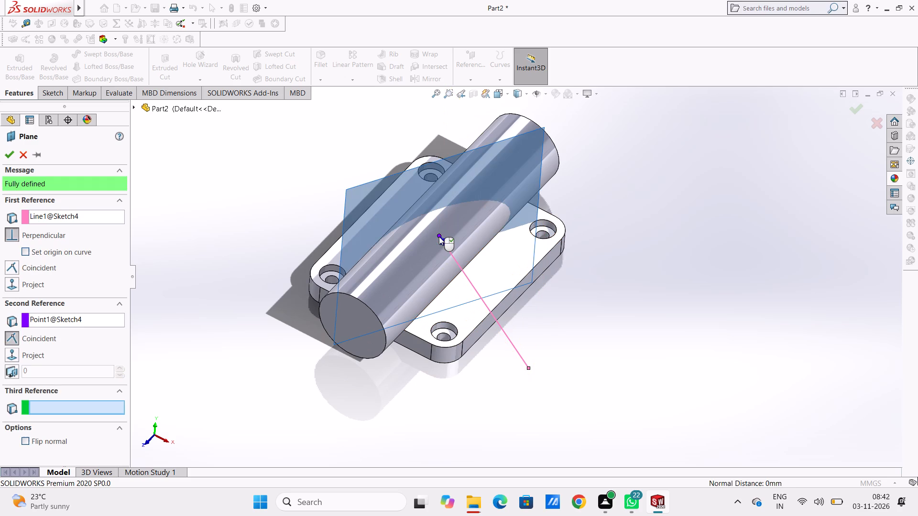
pyautogui.moveTo(611, 295); pyautogui.dragTo(424, 331, button='middle')
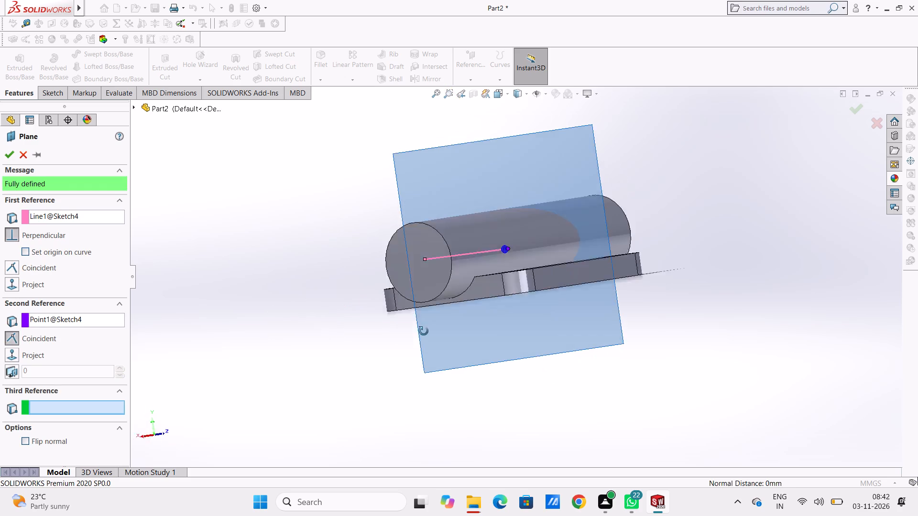
pyautogui.moveTo(424, 331); pyautogui.dragTo(412, 365, button='middle')
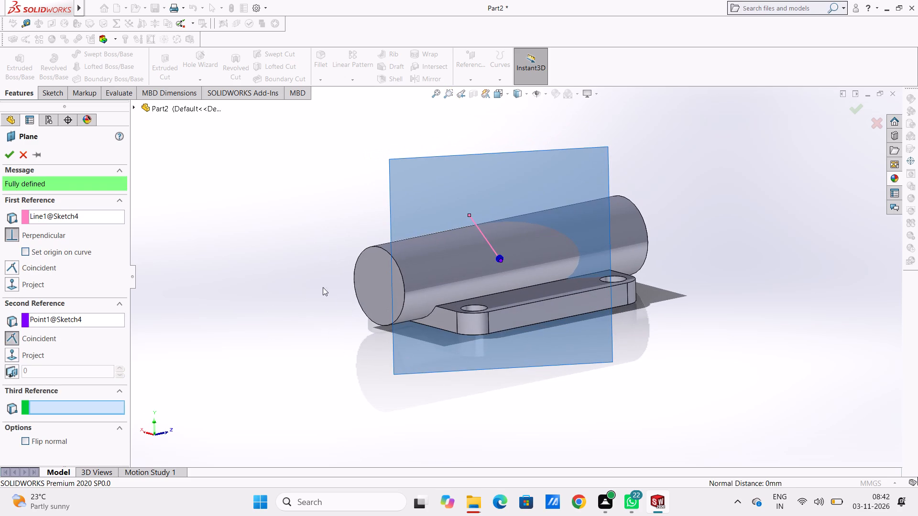
pyautogui.moveTo(380, 344); pyautogui.dragTo(365, 320, button='middle')
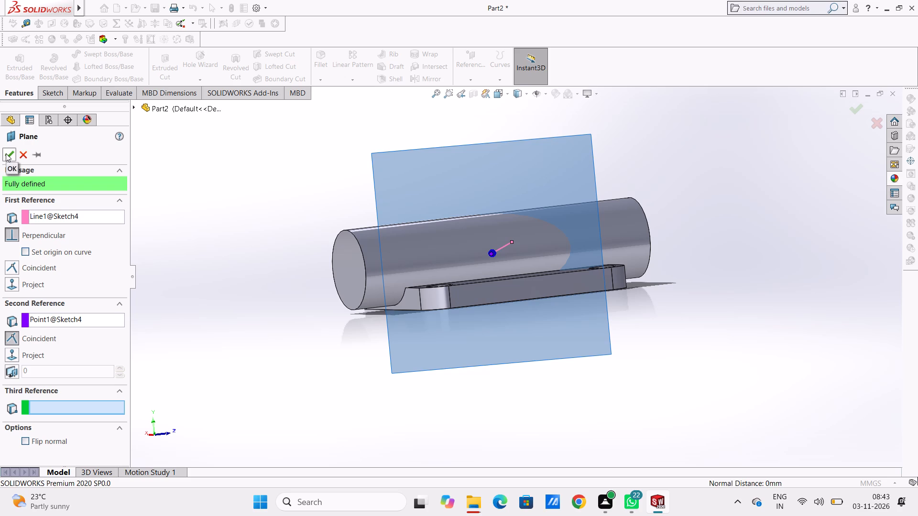
pyautogui.moveTo(272, 193); pyautogui.dragTo(432, 321, button='middle')
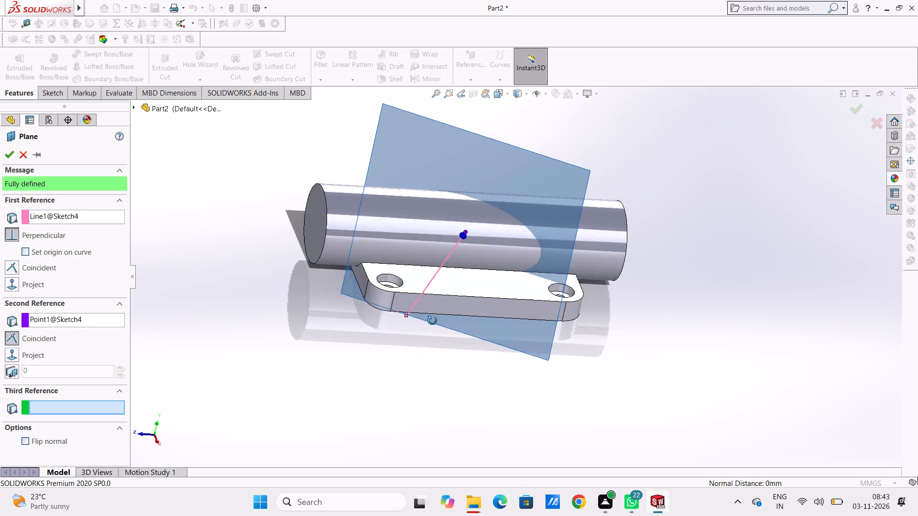
pyautogui.moveTo(432, 321); pyautogui.dragTo(434, 408, button='middle')
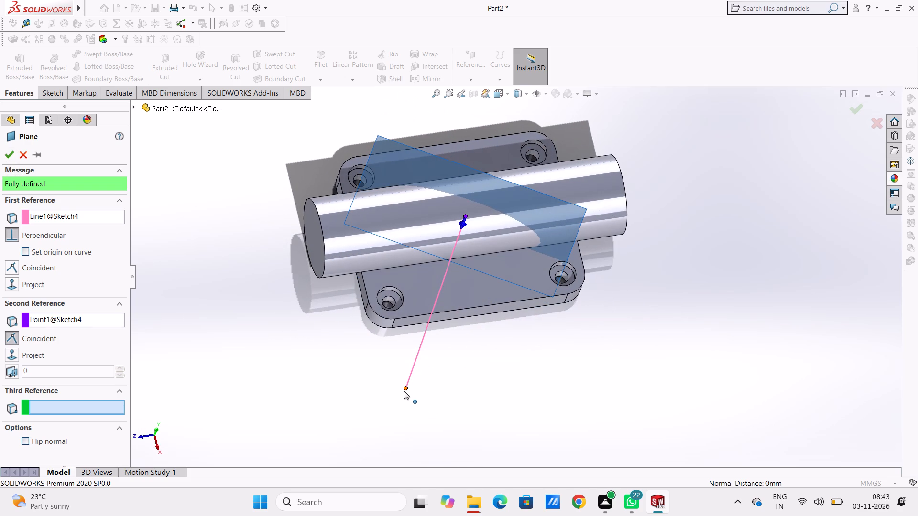
# Replace the plane's point reference with the slanted line's outer endpoint, keeping it perpendicular to the line, and create the plane.
pyautogui.click(404, 390)
pyautogui.click(404, 390)
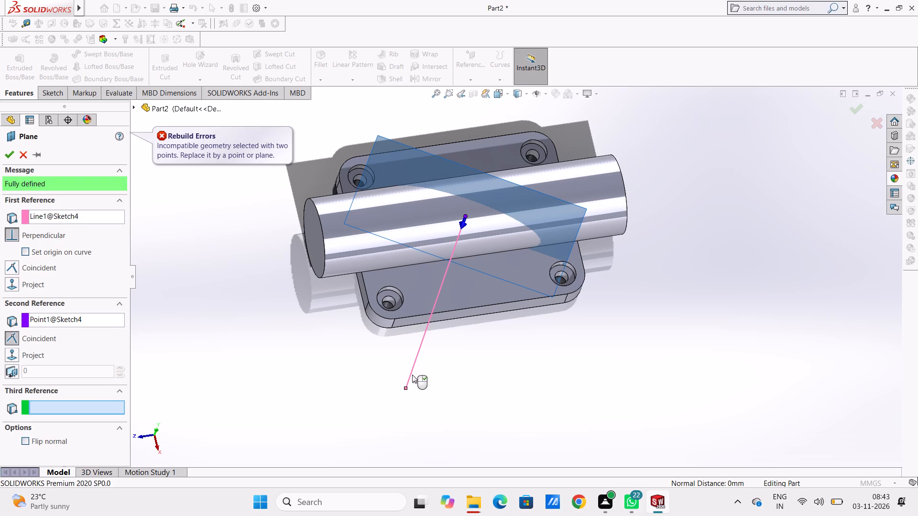
pyautogui.click(412, 374)
pyautogui.click(406, 387)
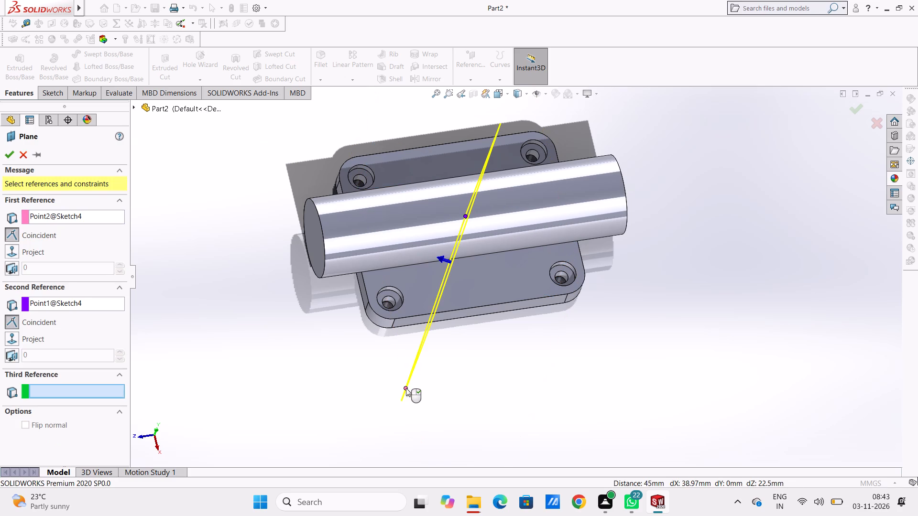
pyautogui.click(405, 389)
pyautogui.click(405, 389)
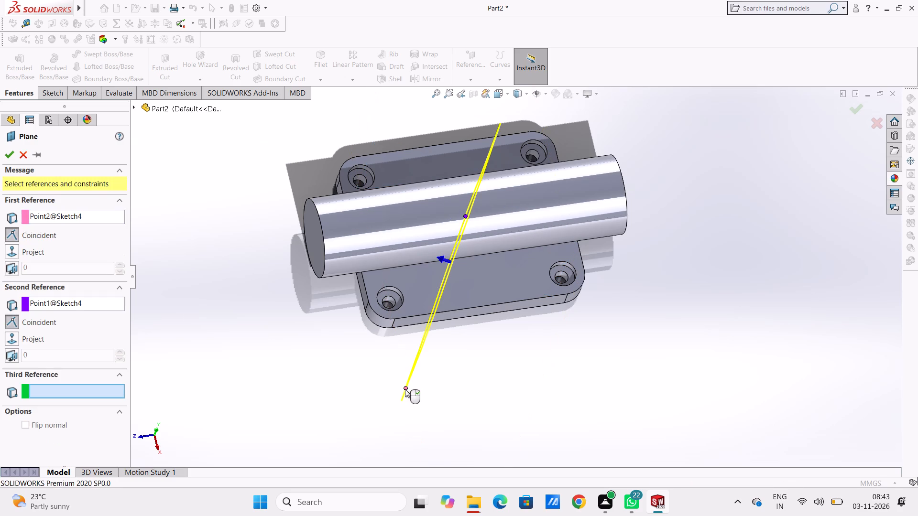
pyautogui.click(405, 389)
pyautogui.click(405, 385)
pyautogui.click(405, 387)
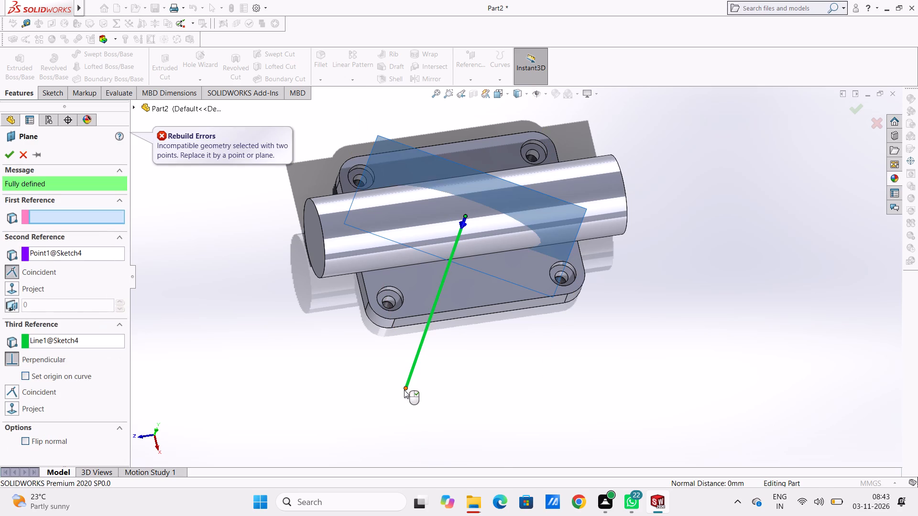
pyautogui.click(404, 390)
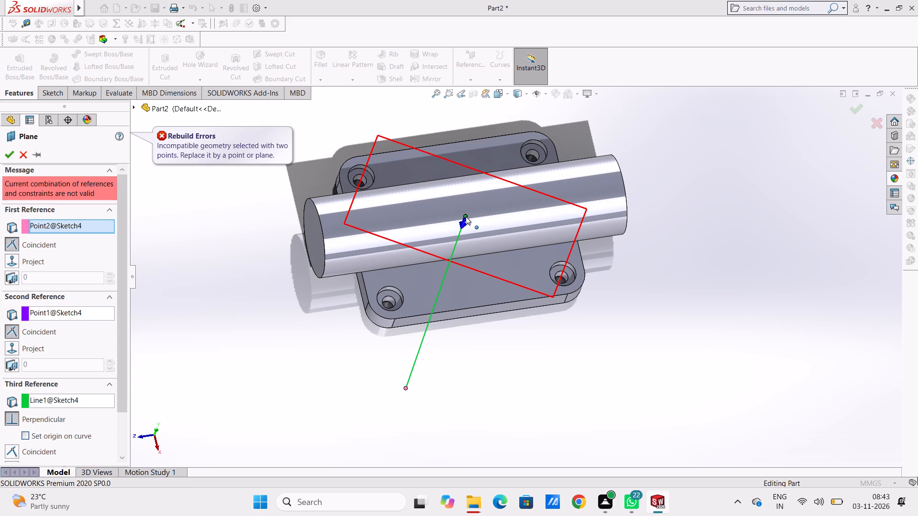
pyautogui.click(466, 216)
pyautogui.scroll(5, 325, 279)
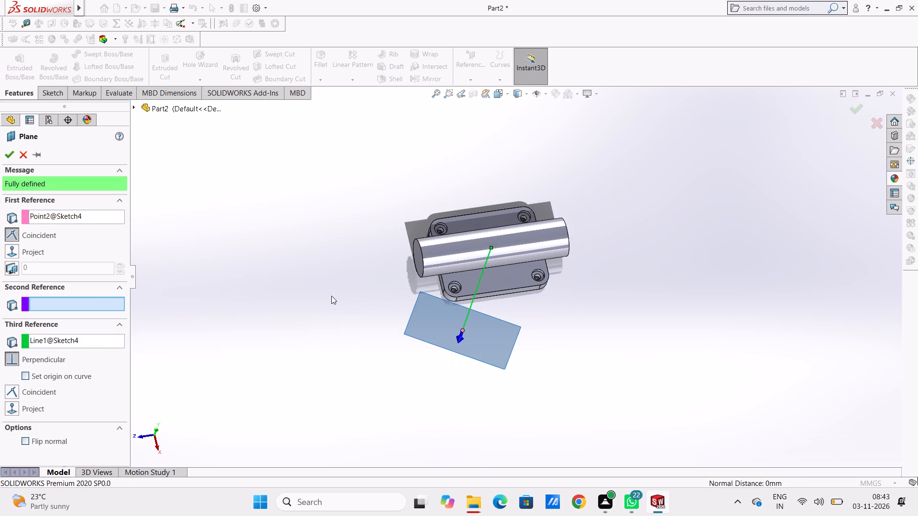
pyautogui.moveTo(393, 363); pyautogui.dragTo(417, 274, button='middle')
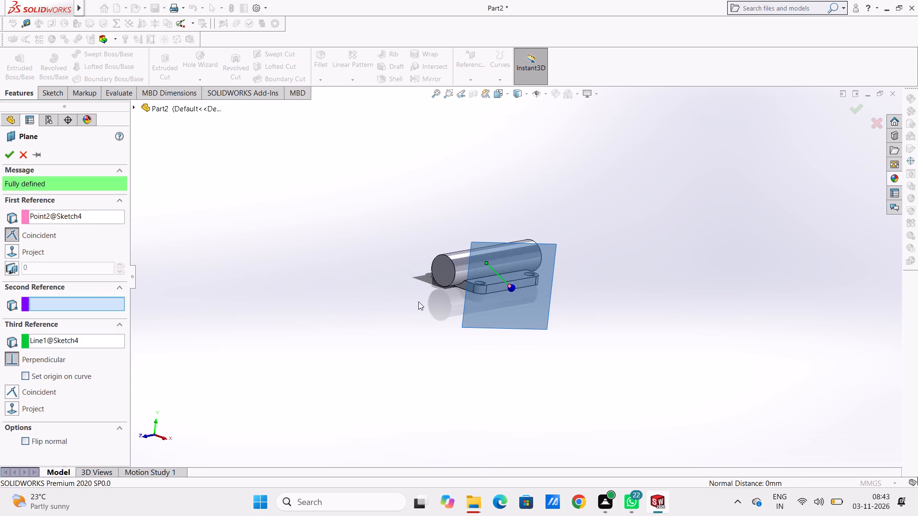
pyautogui.moveTo(474, 379); pyautogui.dragTo(471, 336, button='middle')
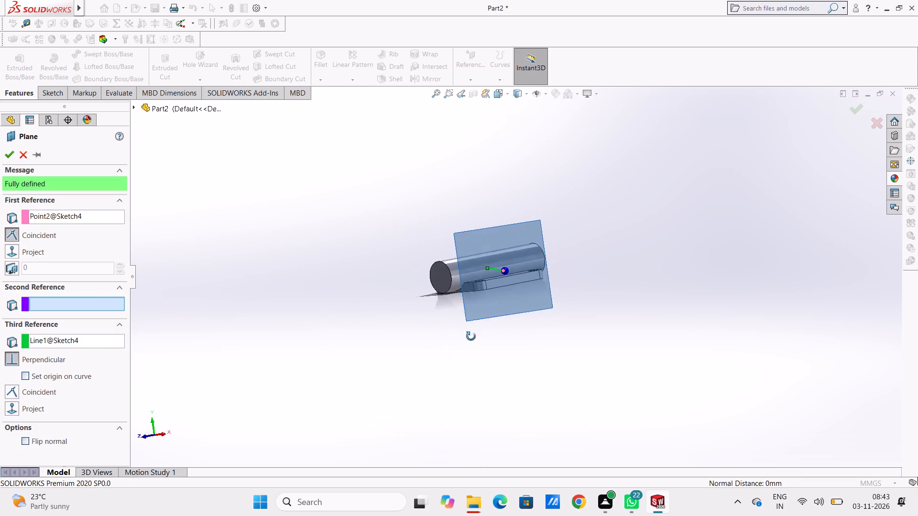
pyautogui.moveTo(471, 336); pyautogui.dragTo(473, 342, button='middle')
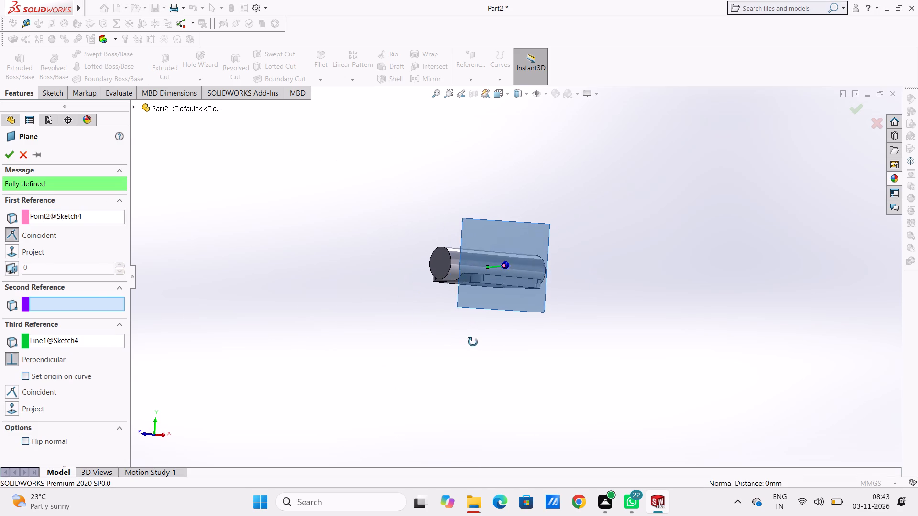
pyautogui.moveTo(473, 342); pyautogui.dragTo(450, 367, button='middle')
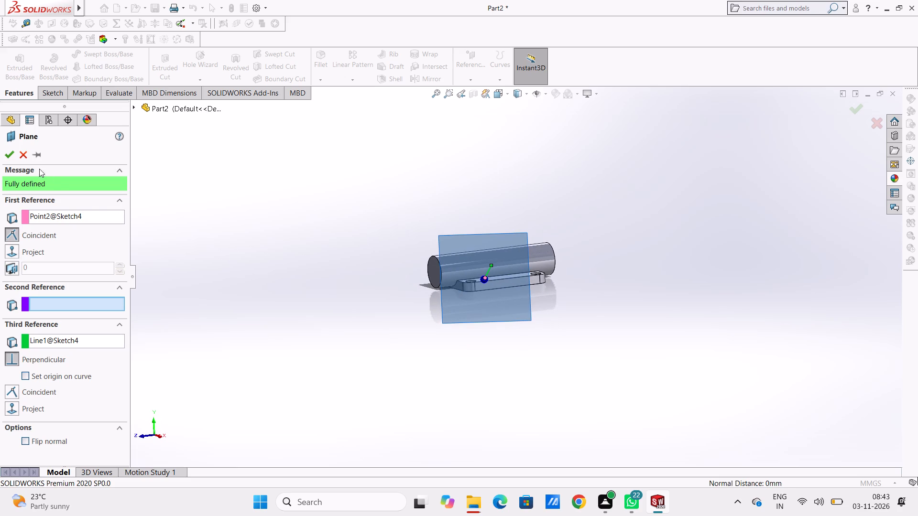
pyautogui.click(9, 155)
# Open a new sketch on the plane at the slanted line's outer end.
pyautogui.moveTo(511, 369); pyautogui.dragTo(514, 340, button='middle')
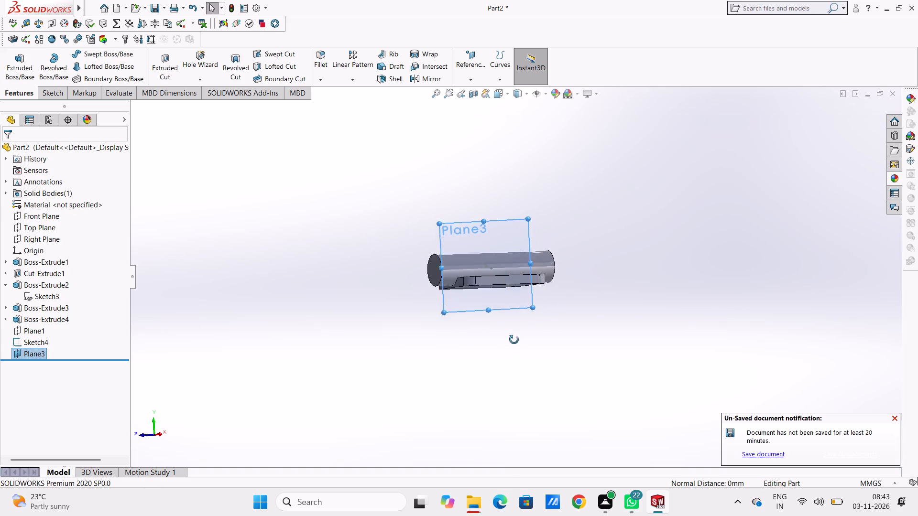
pyautogui.moveTo(514, 340); pyautogui.dragTo(516, 348, button='middle')
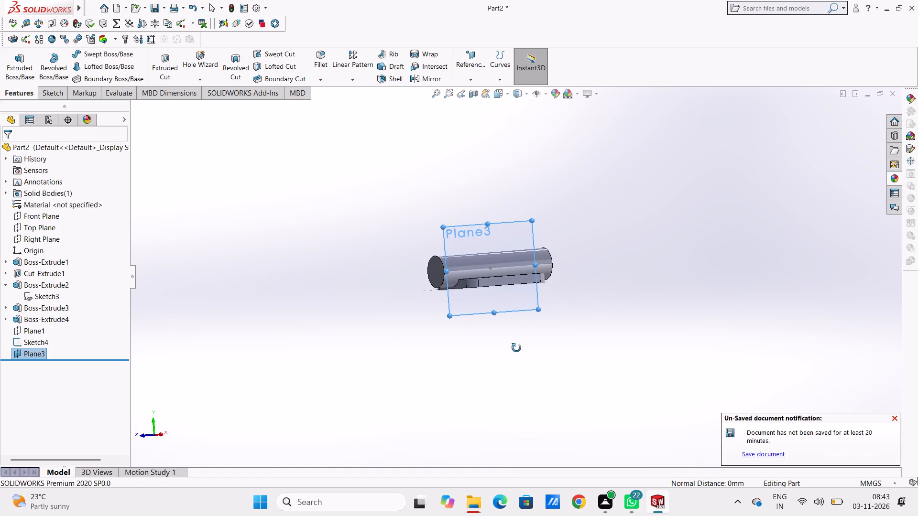
pyautogui.moveTo(516, 348); pyautogui.dragTo(515, 348, button='middle')
pyautogui.scroll(-5, 505, 265)
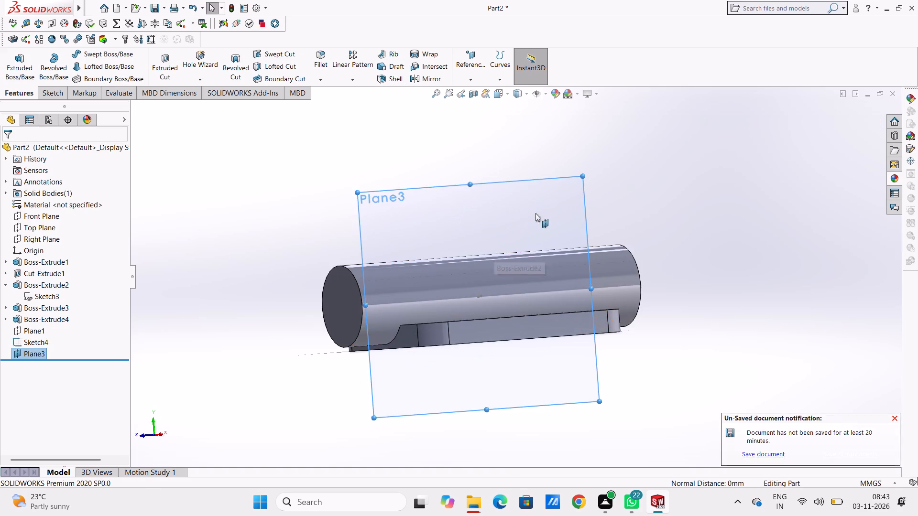
pyautogui.moveTo(680, 210); pyautogui.dragTo(678, 208, button='middle')
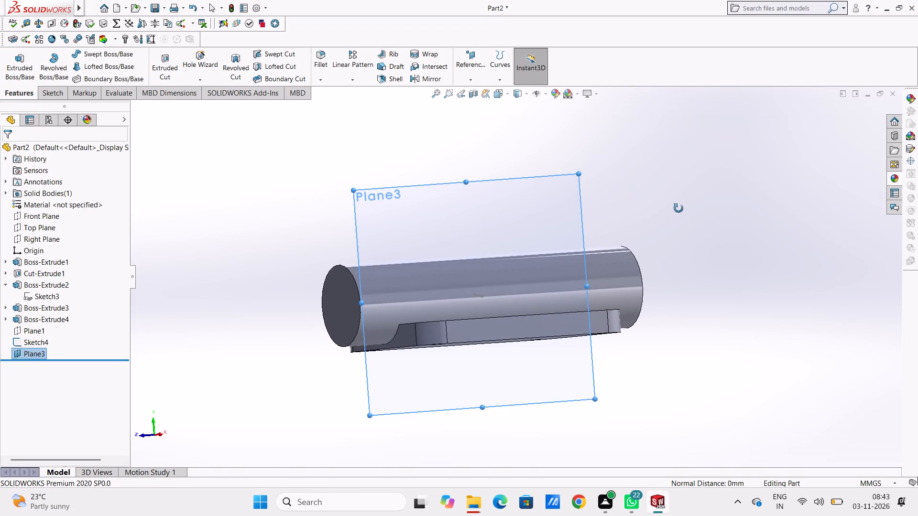
pyautogui.moveTo(678, 208); pyautogui.dragTo(675, 220, button='middle')
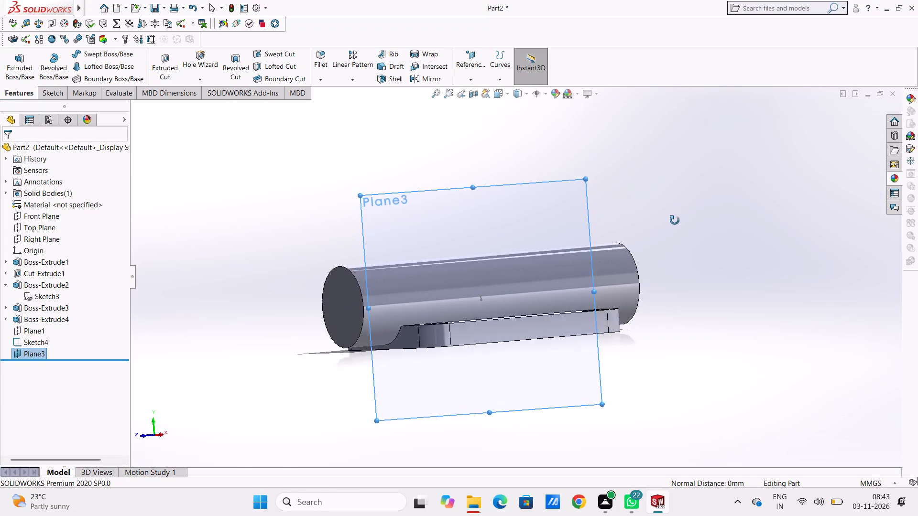
pyautogui.moveTo(675, 220); pyautogui.dragTo(685, 221, button='middle')
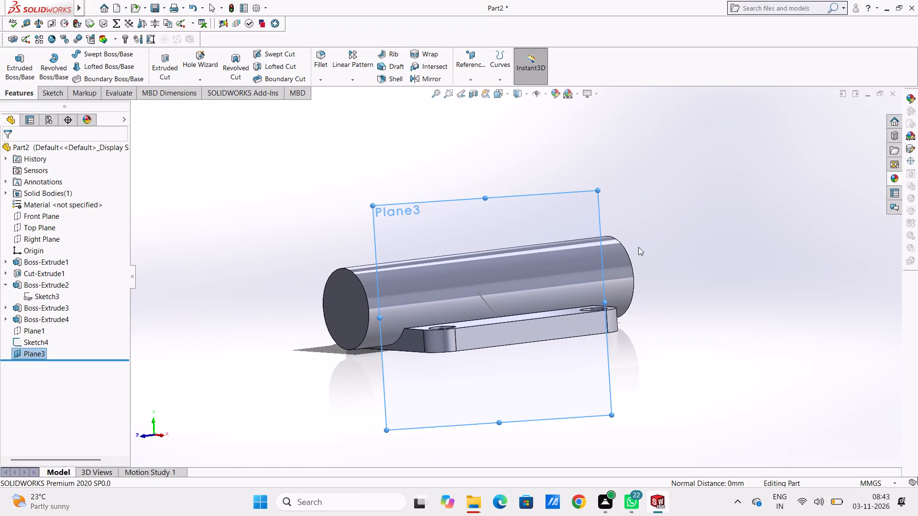
pyautogui.click(547, 217)
pyautogui.click(587, 191)
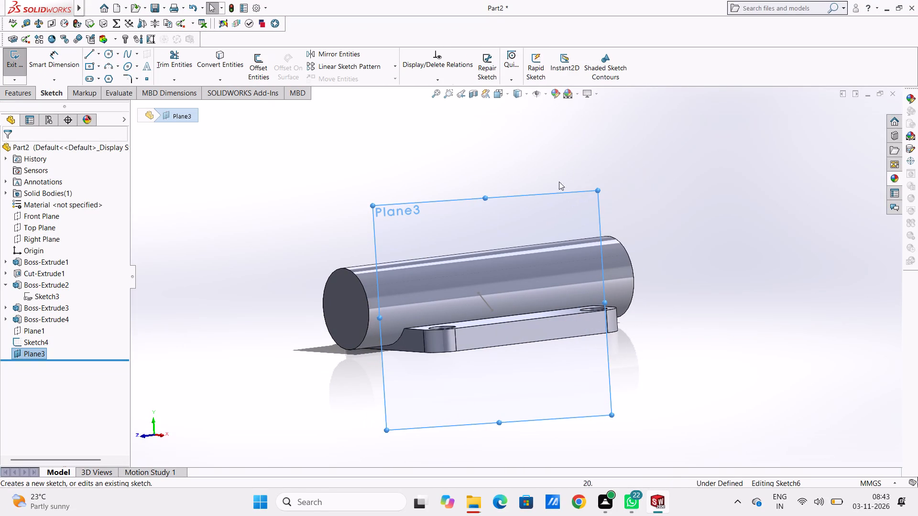
pyautogui.click(538, 174)
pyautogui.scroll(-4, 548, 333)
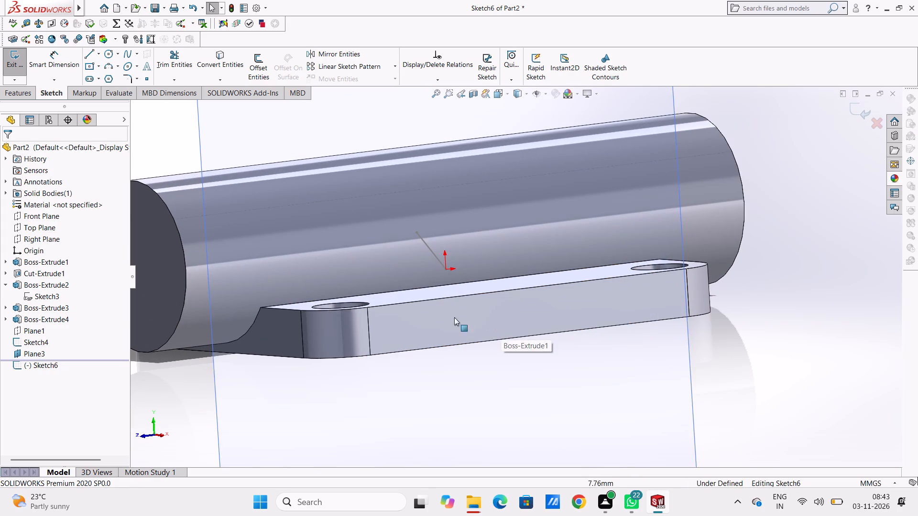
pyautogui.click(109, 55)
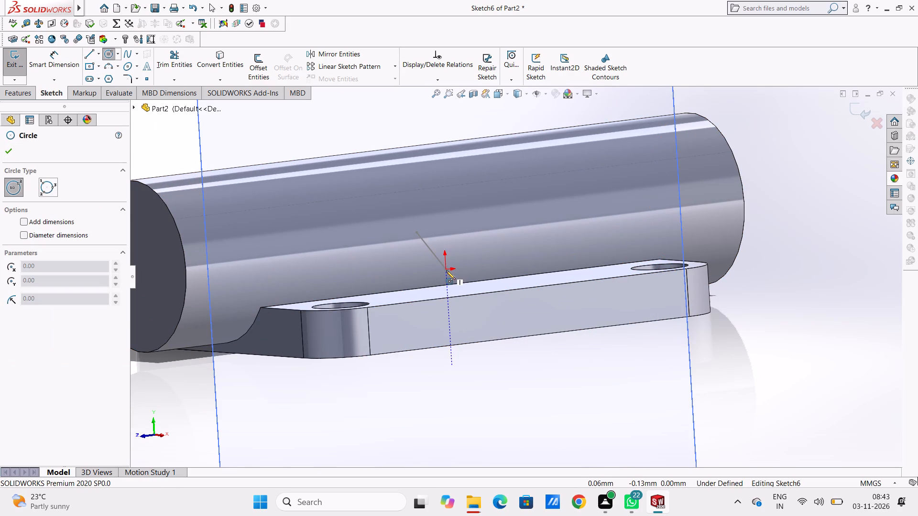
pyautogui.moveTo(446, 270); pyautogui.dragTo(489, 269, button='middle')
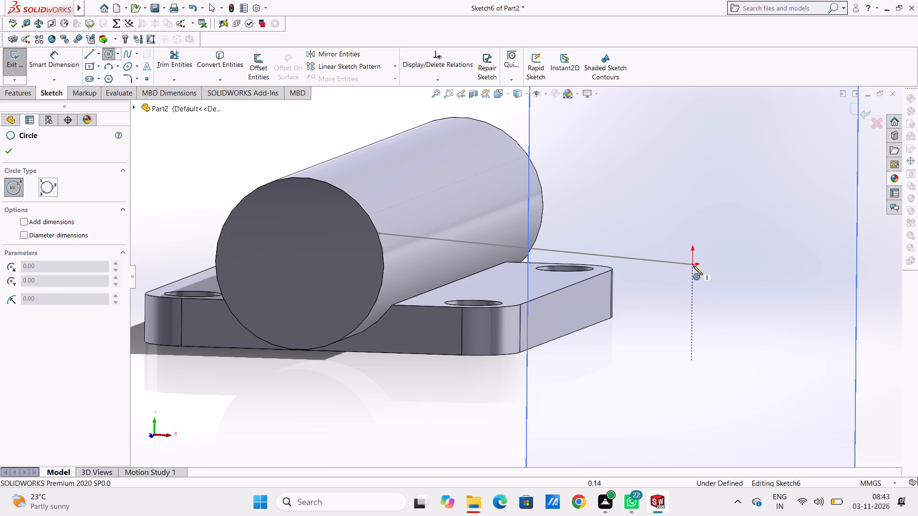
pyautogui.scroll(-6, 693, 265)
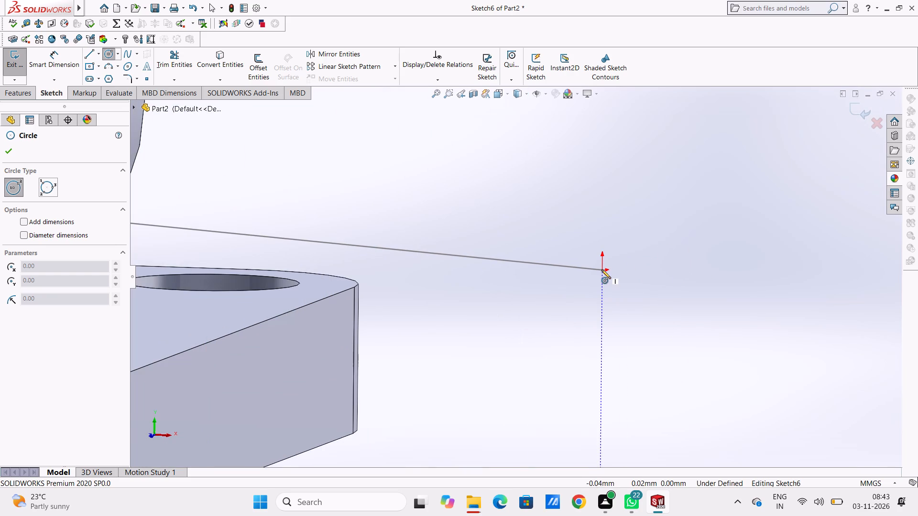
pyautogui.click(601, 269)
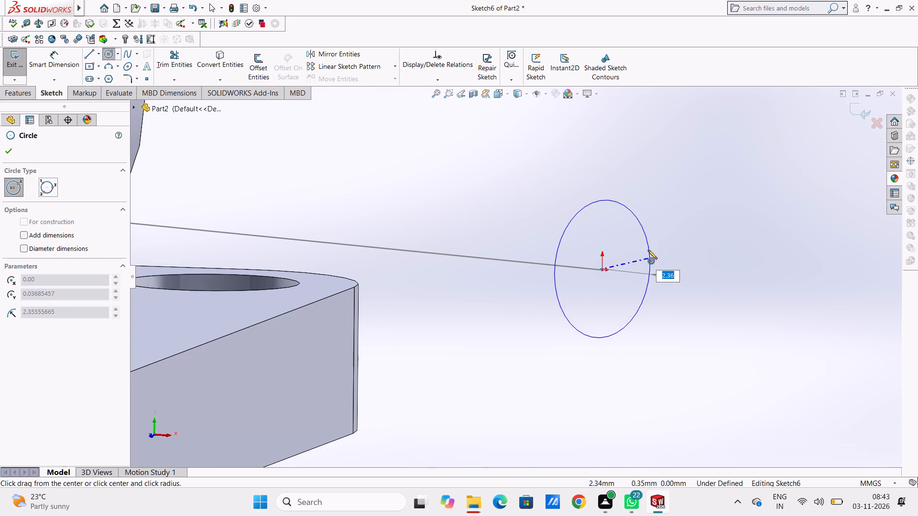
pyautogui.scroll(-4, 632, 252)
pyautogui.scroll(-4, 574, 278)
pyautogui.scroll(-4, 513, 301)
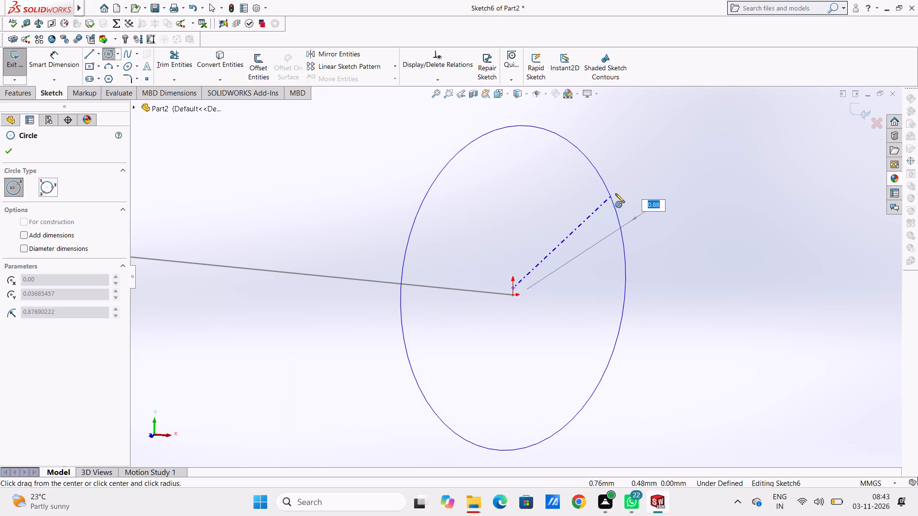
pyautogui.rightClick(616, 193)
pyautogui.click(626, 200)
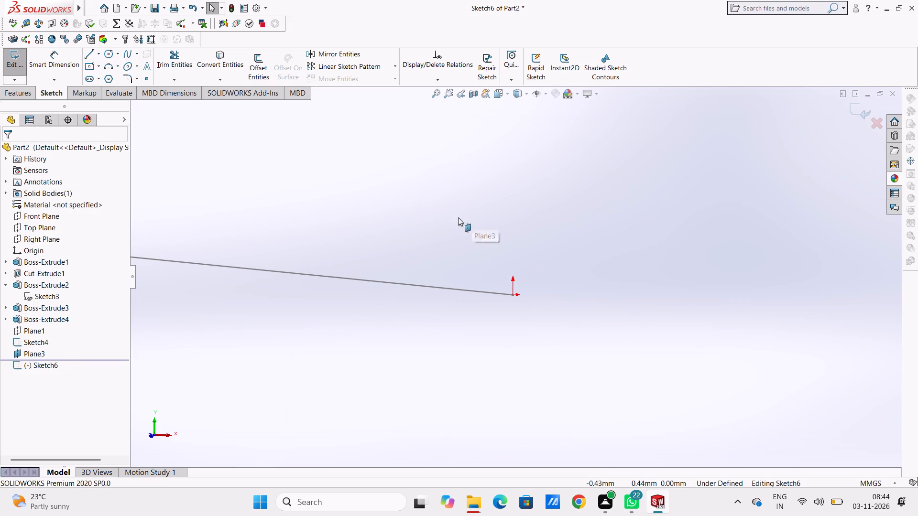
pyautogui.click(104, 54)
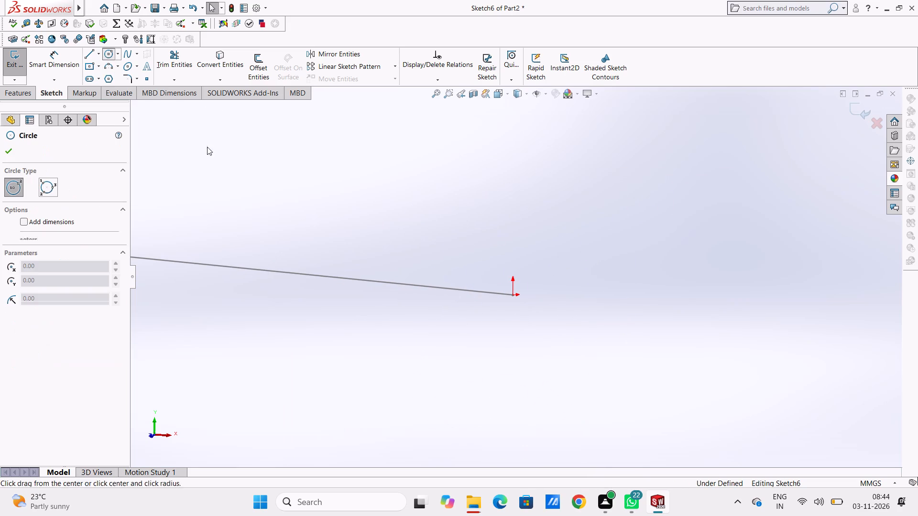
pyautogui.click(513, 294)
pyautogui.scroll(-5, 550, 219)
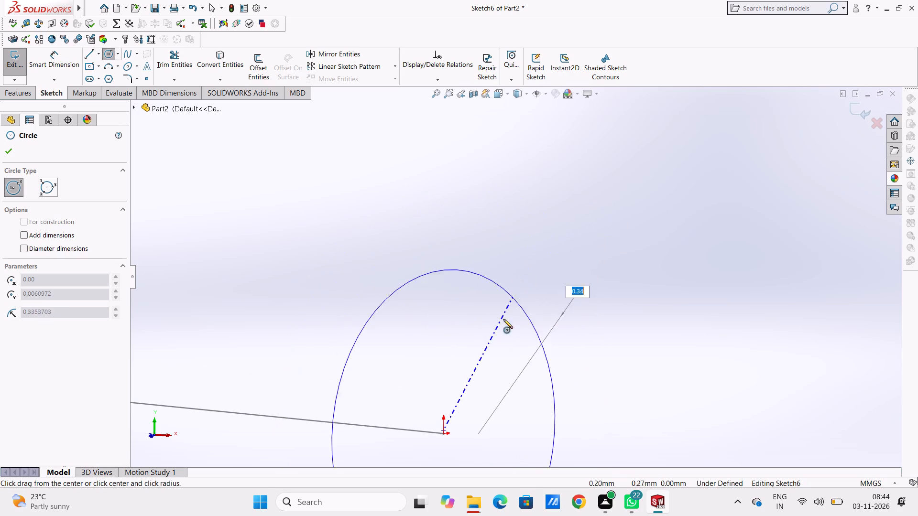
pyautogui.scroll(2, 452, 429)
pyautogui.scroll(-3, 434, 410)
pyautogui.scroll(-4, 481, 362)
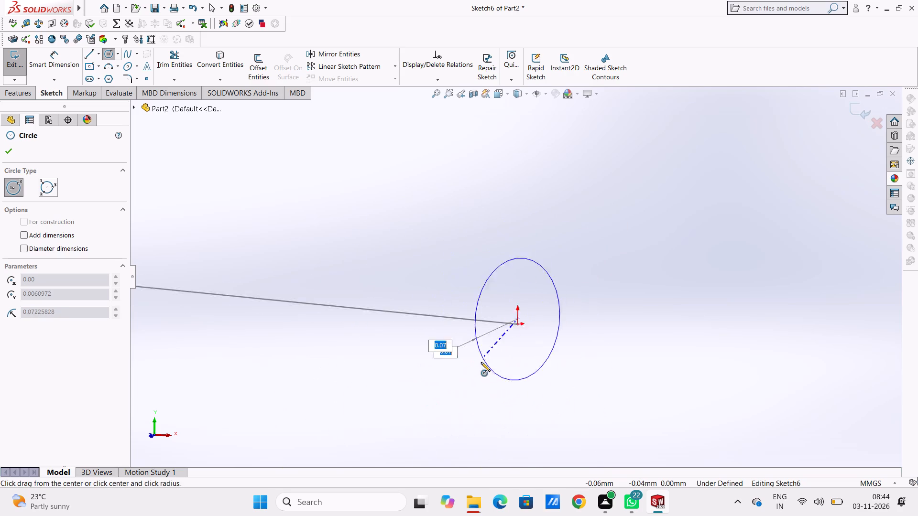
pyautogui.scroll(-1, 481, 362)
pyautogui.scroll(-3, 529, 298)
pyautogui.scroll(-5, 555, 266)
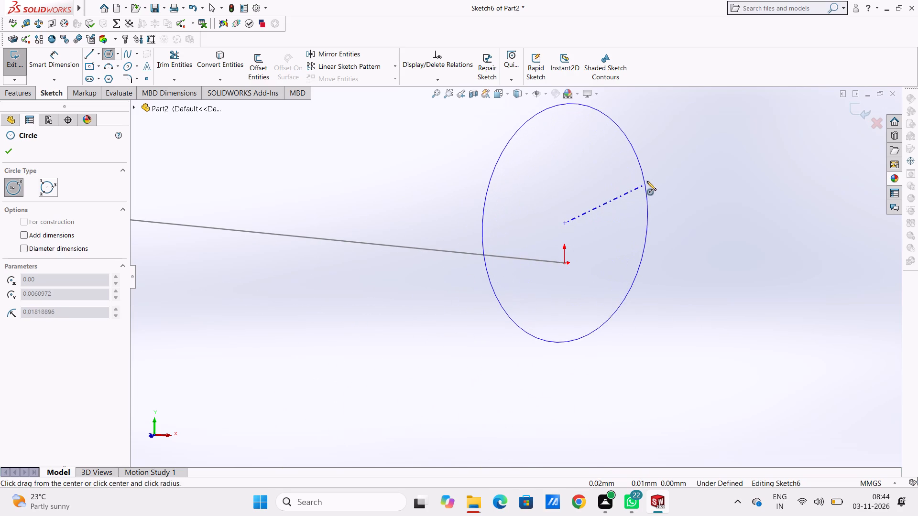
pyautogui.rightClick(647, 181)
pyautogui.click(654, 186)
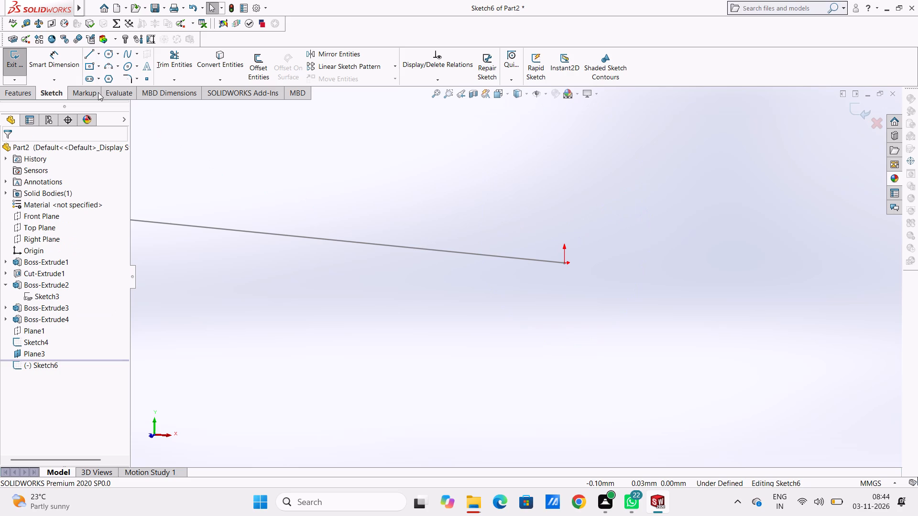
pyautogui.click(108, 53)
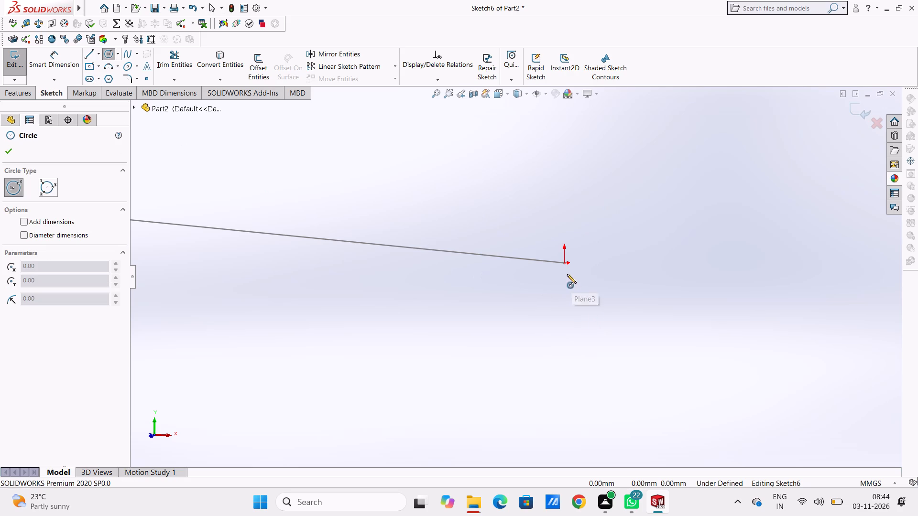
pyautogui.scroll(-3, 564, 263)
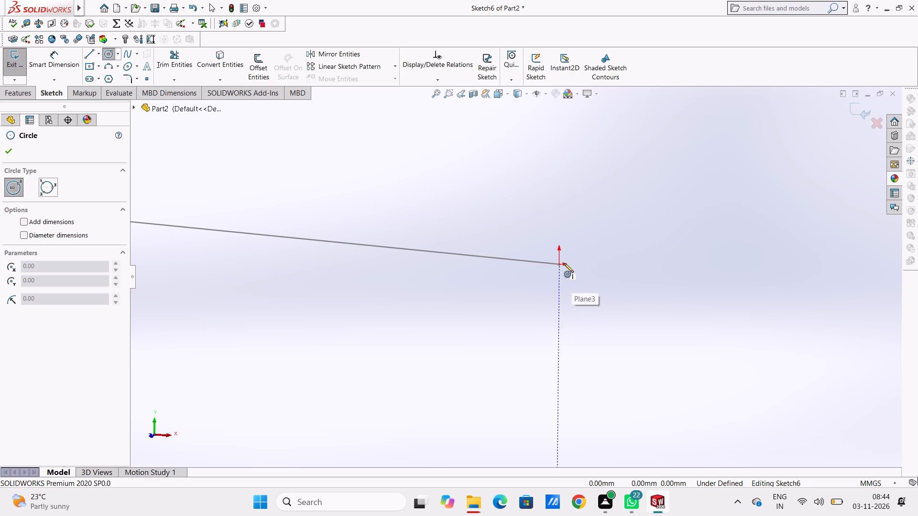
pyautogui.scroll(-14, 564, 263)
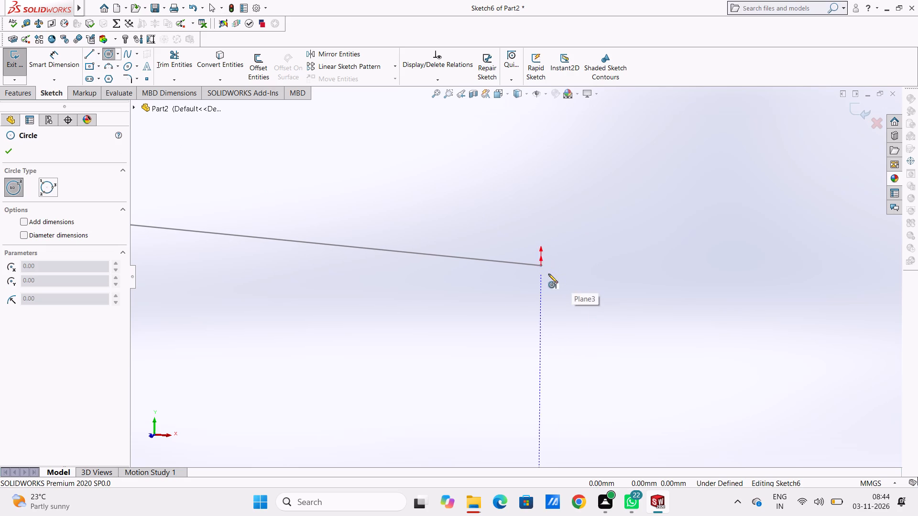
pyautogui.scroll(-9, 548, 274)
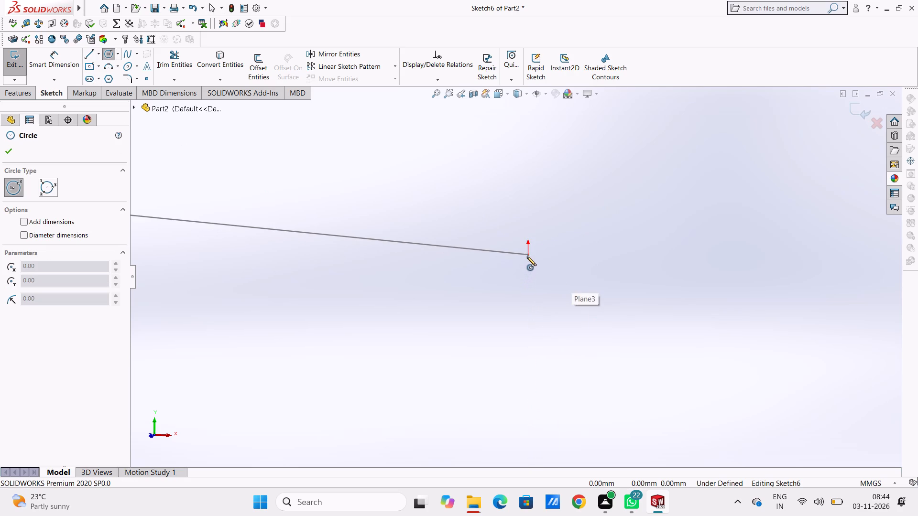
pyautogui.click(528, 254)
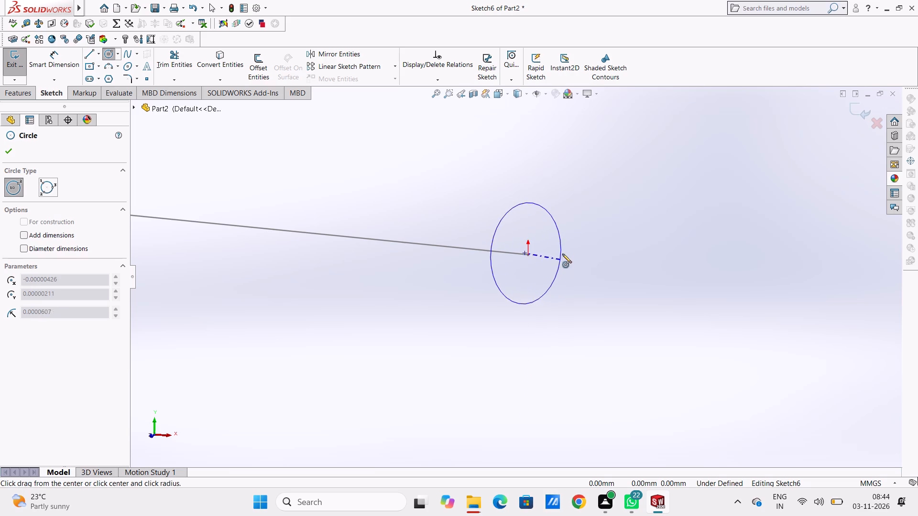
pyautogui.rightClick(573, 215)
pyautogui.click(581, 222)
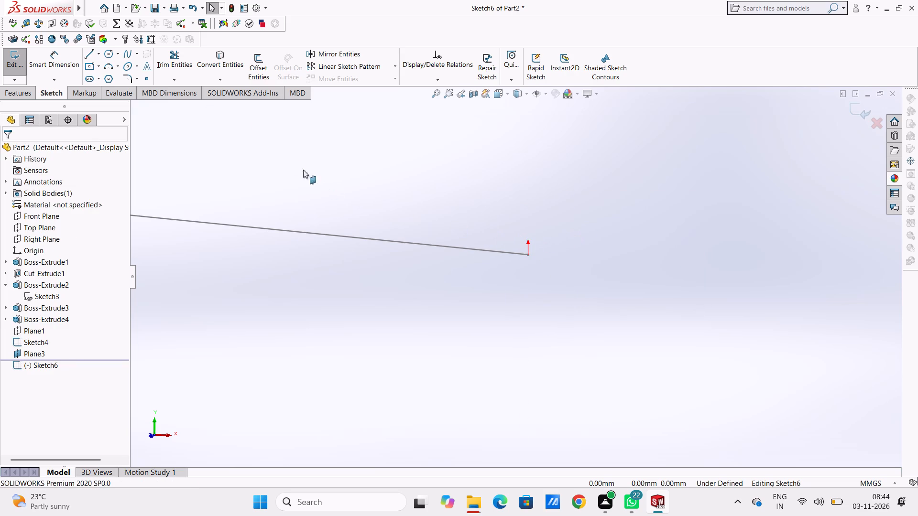
# Sketch a circle of radius 9 mm centred at the slanted line's outer end on the perpendicular plane.
pyautogui.click(108, 56)
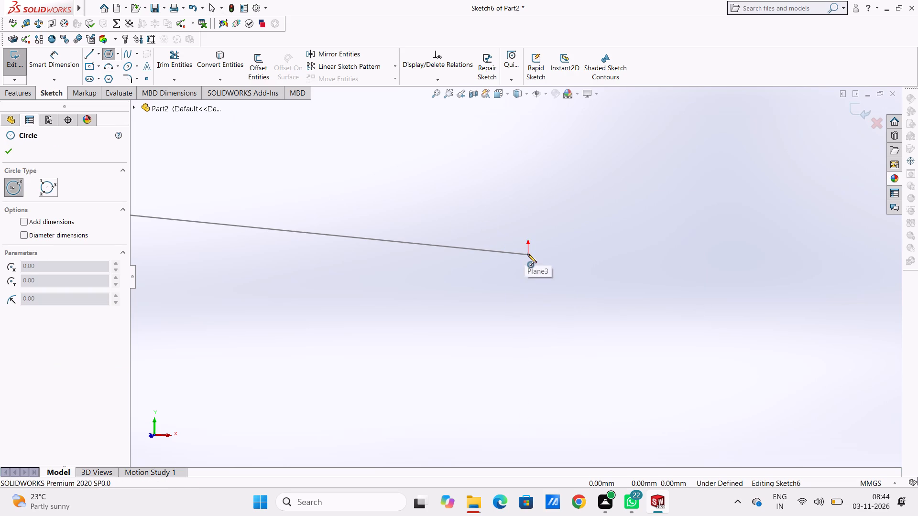
pyautogui.click(529, 256)
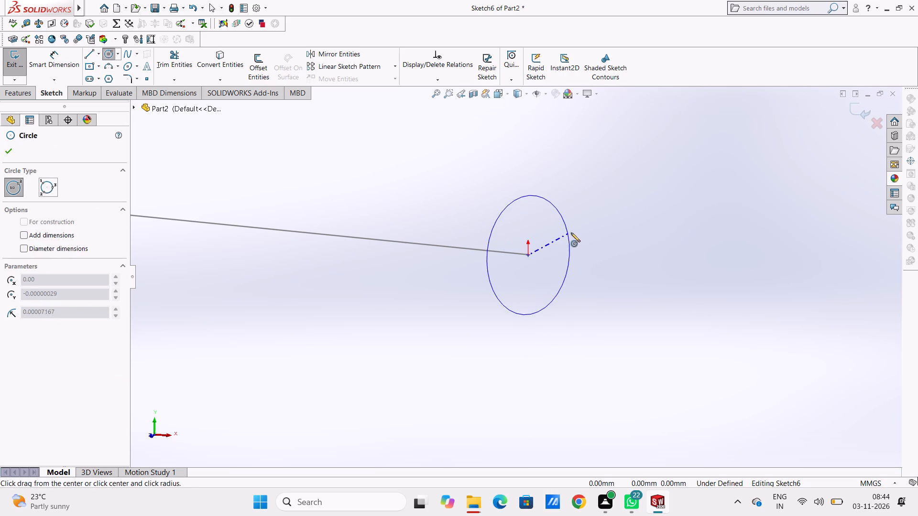
pyautogui.press('9')
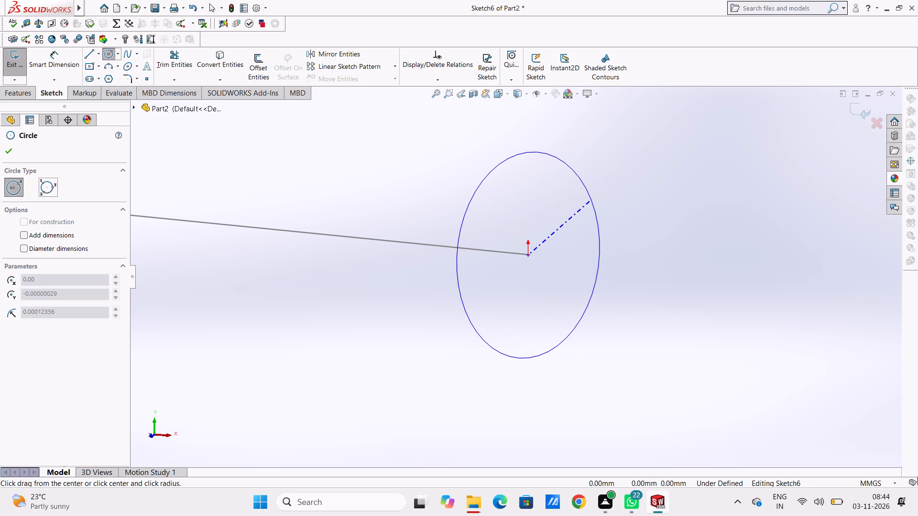
pyautogui.press('Return')
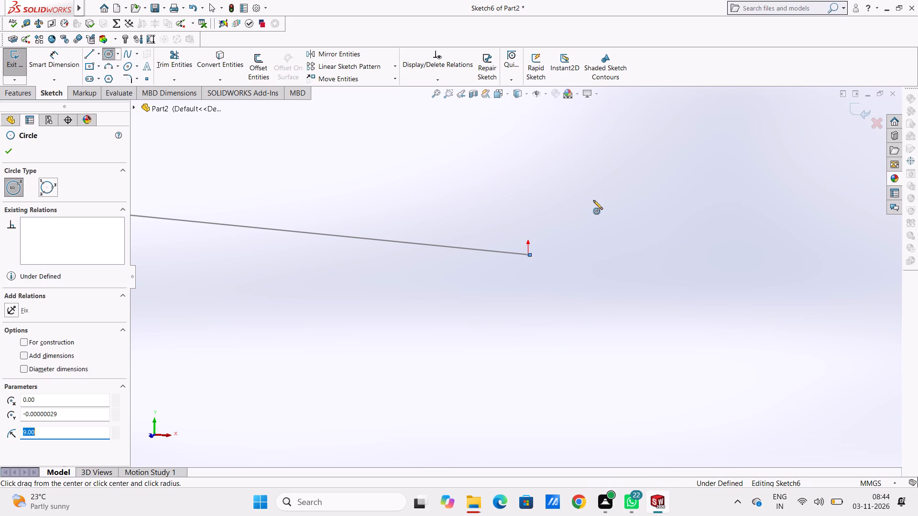
pyautogui.scroll(-8, 593, 200)
pyautogui.scroll(-7, 286, 332)
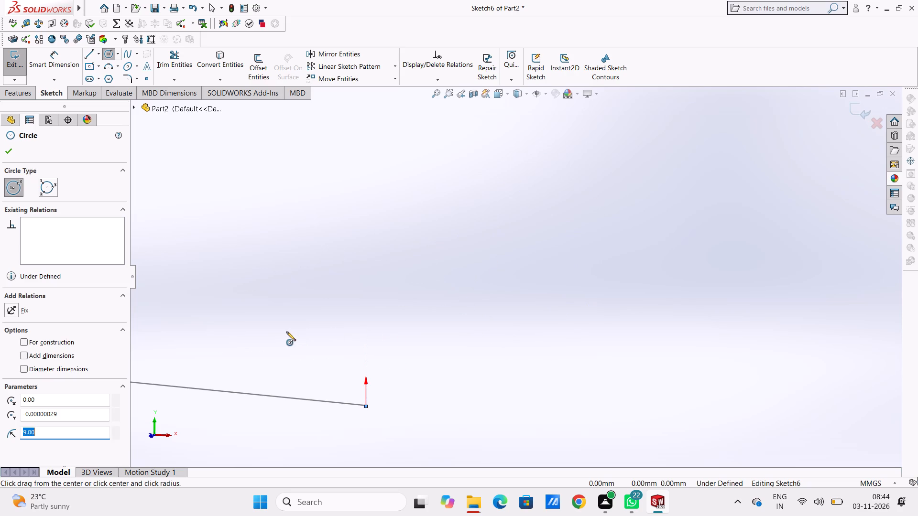
pyautogui.scroll(-17, 286, 332)
pyautogui.scroll(-18, 284, 325)
pyautogui.scroll(-17, 284, 327)
pyautogui.scroll(-20, 284, 327)
pyautogui.scroll(-12, 284, 327)
pyautogui.scroll(-12, 284, 327)
pyautogui.scroll(-20, 283, 327)
pyautogui.scroll(-20, 283, 327)
pyautogui.scroll(-7, 283, 327)
pyautogui.scroll(11, 270, 332)
pyautogui.scroll(15, 270, 332)
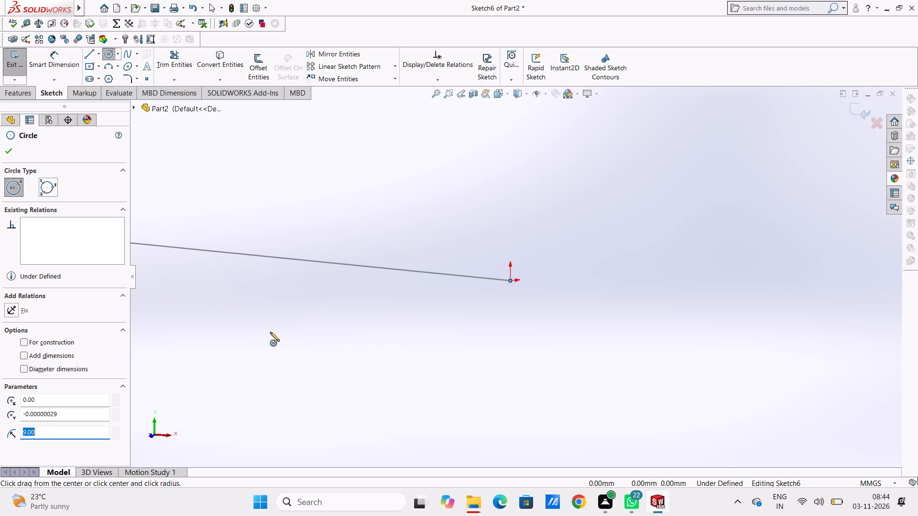
pyautogui.scroll(20, 270, 332)
pyautogui.scroll(20, 270, 332)
pyautogui.scroll(8, 270, 332)
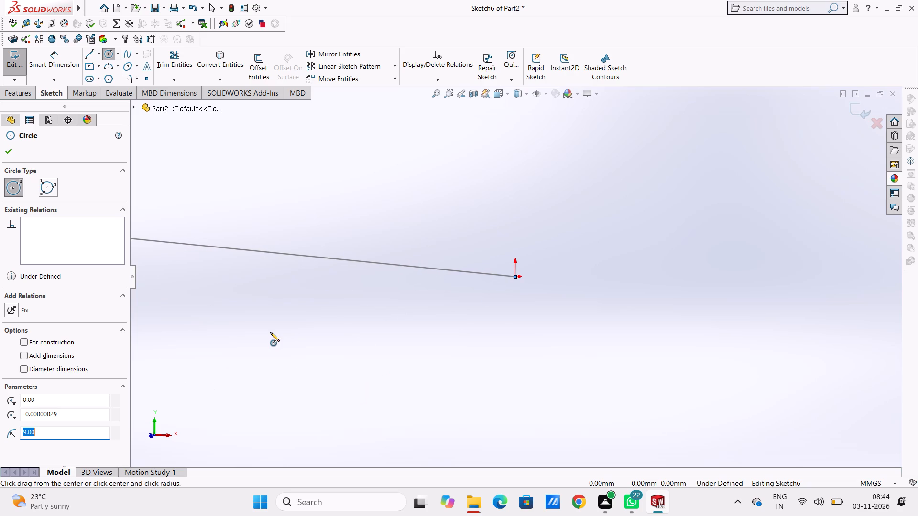
pyautogui.scroll(18, 270, 332)
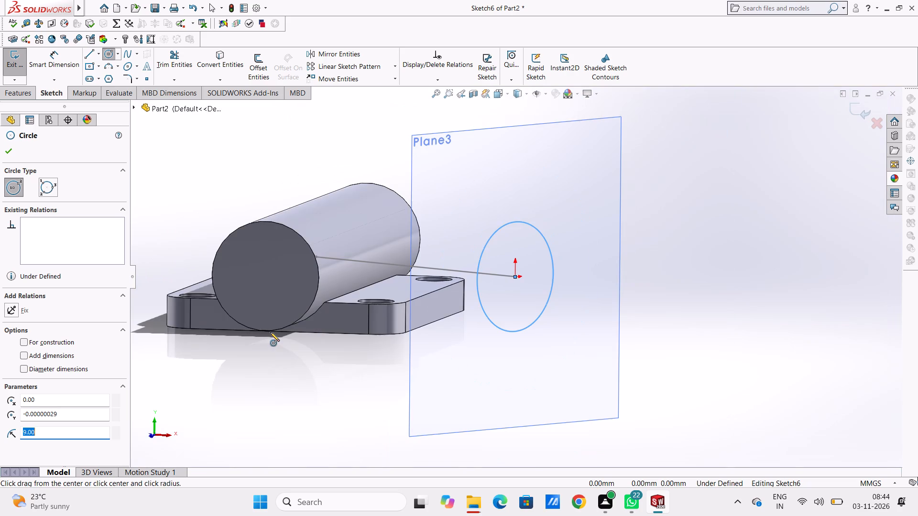
pyautogui.moveTo(266, 335); pyautogui.dragTo(228, 331, button='middle')
pyautogui.click(6, 148)
pyautogui.click(172, 180)
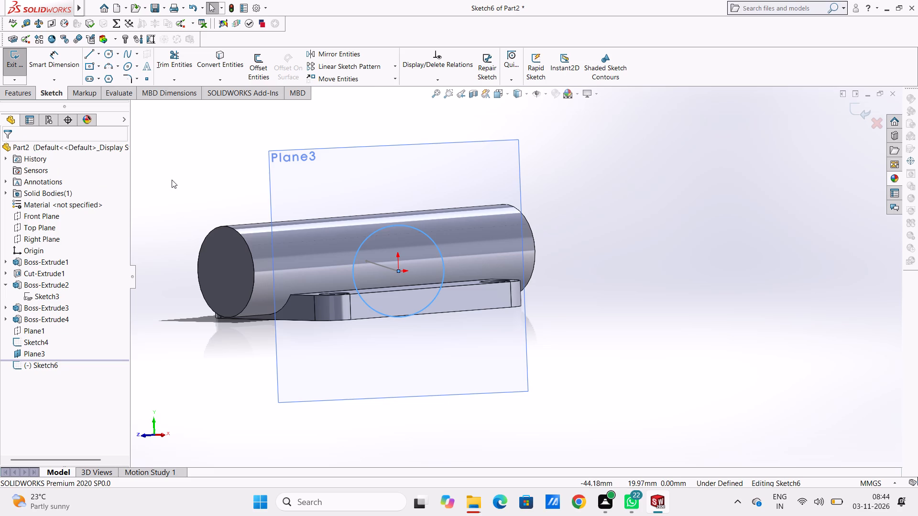
# Dimension the height of the circle's centre above the plate's upper end edge, keeping the proposed value.
pyautogui.scroll(2, 200, 182)
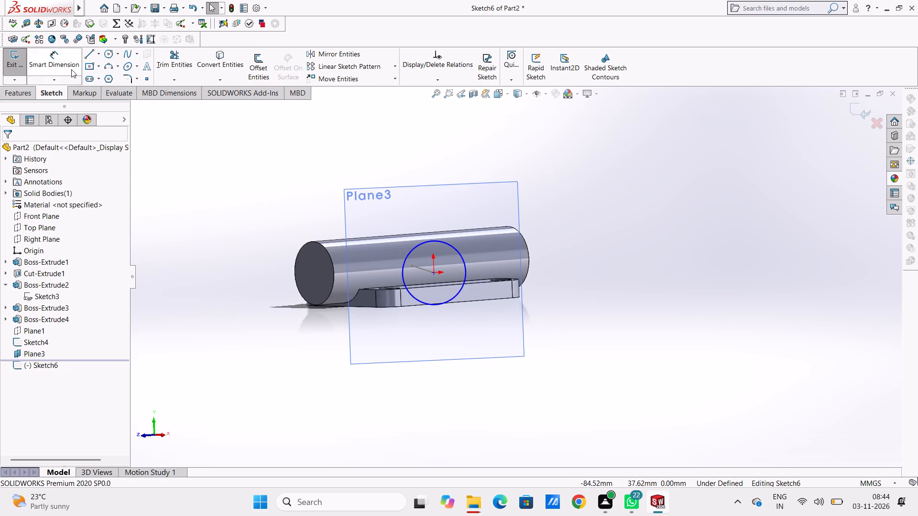
pyautogui.click(66, 59)
pyautogui.scroll(-3, 447, 317)
pyautogui.scroll(-8, 438, 253)
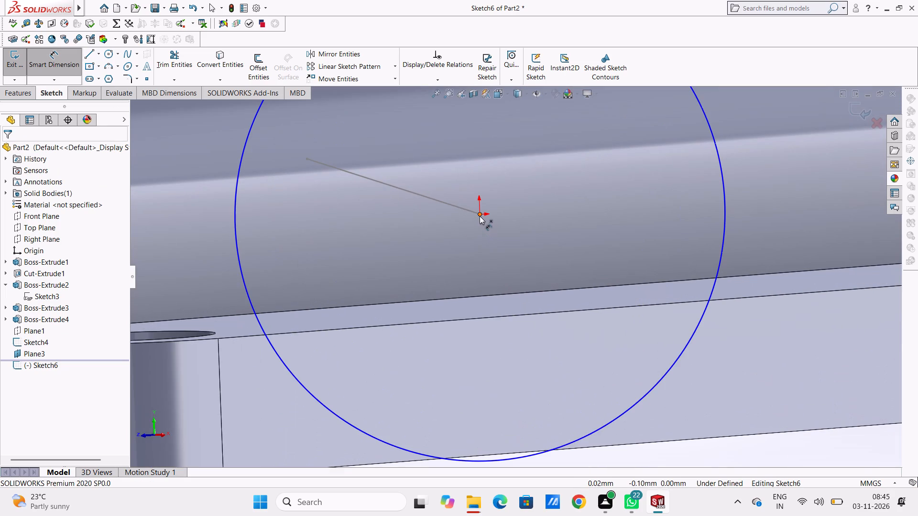
pyautogui.click(480, 215)
pyautogui.scroll(4, 486, 348)
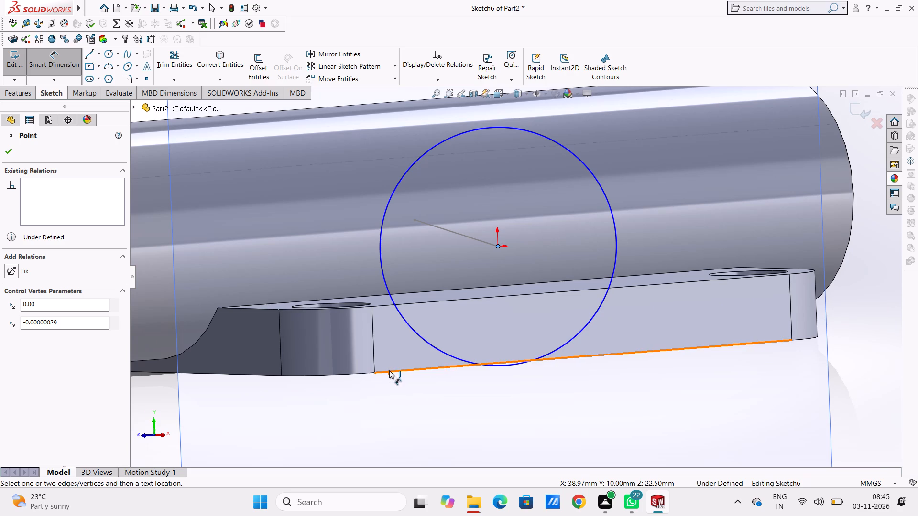
pyautogui.click(389, 370)
pyautogui.scroll(4, 459, 240)
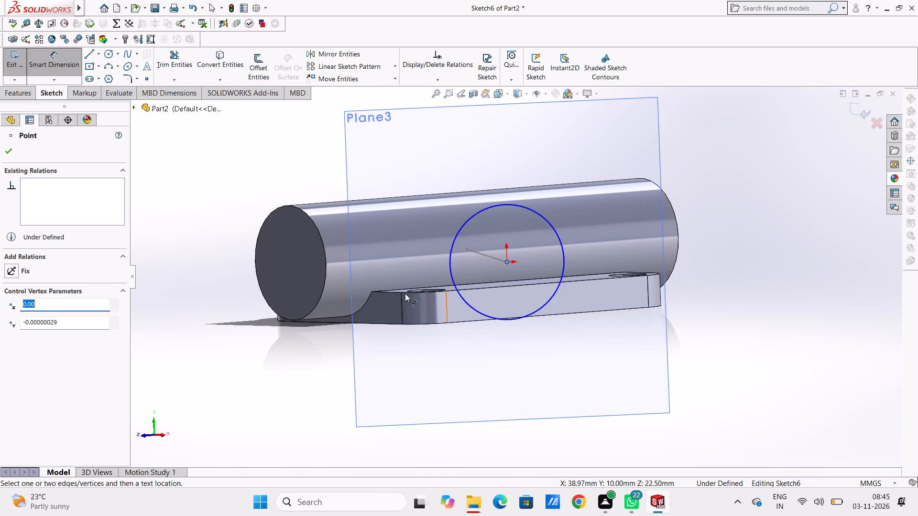
pyautogui.click(395, 293)
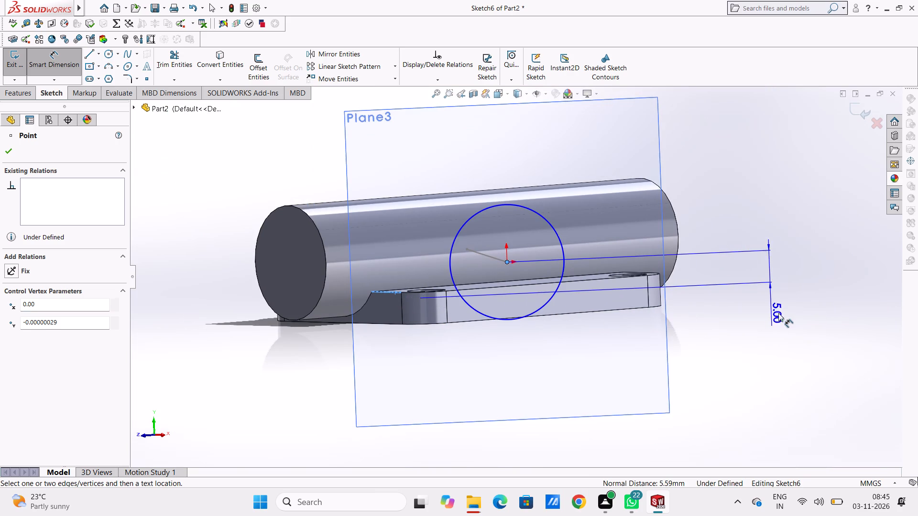
pyautogui.click(781, 312)
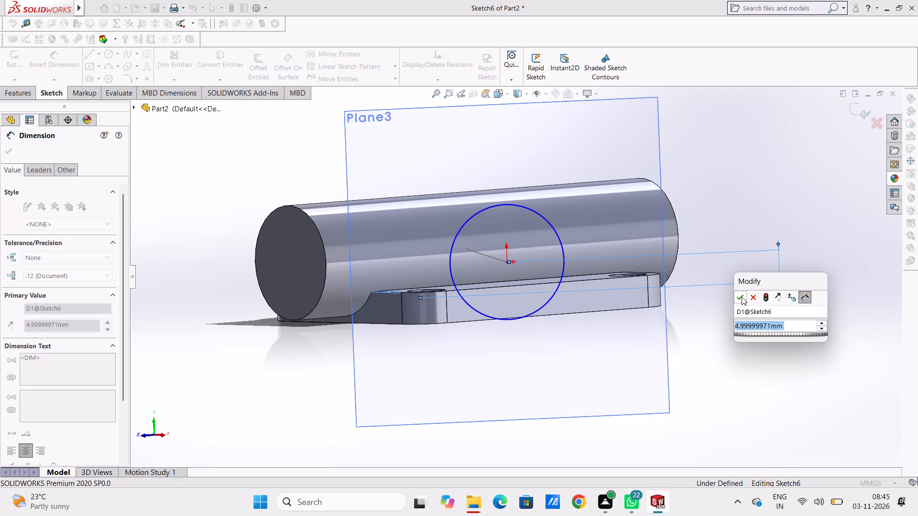
pyautogui.click(742, 296)
pyautogui.click(746, 212)
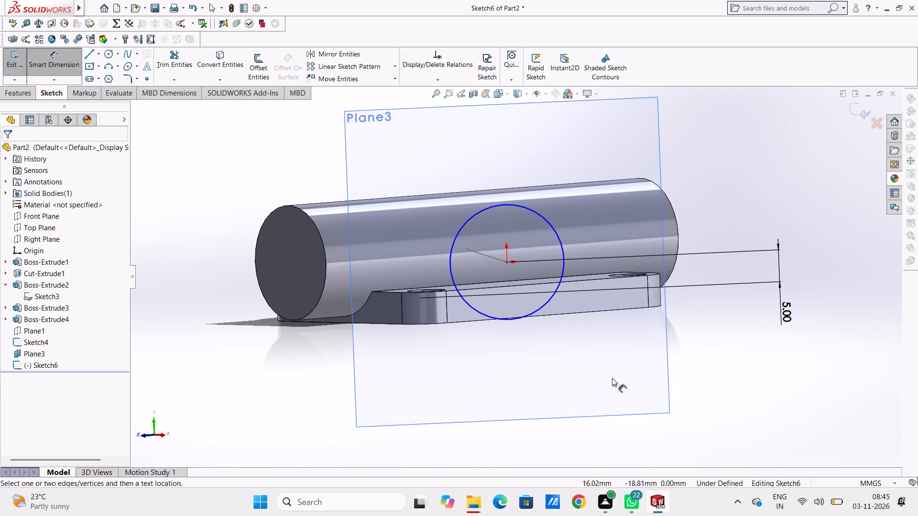
# Add a diameter dimension to the circle, keeping its current size.
pyautogui.click(536, 212)
pyautogui.scroll(2, 718, 150)
pyautogui.click(718, 151)
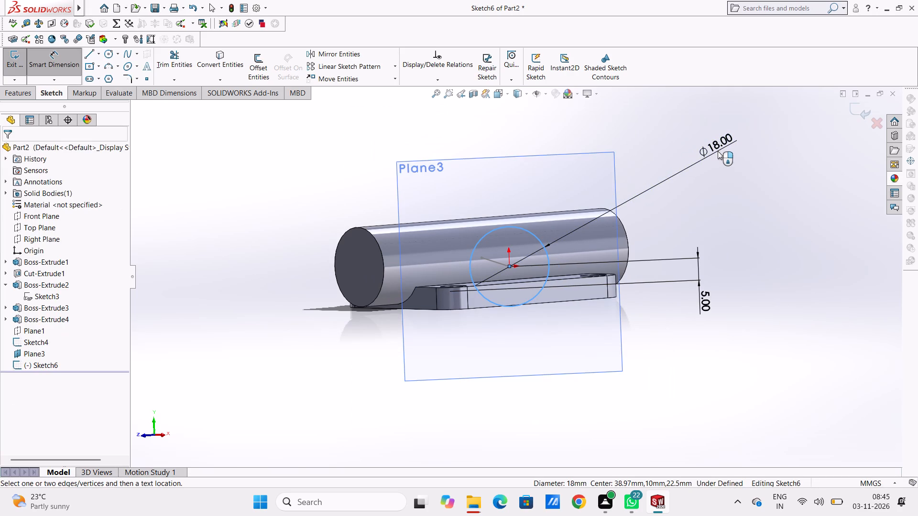
pyautogui.click(676, 135)
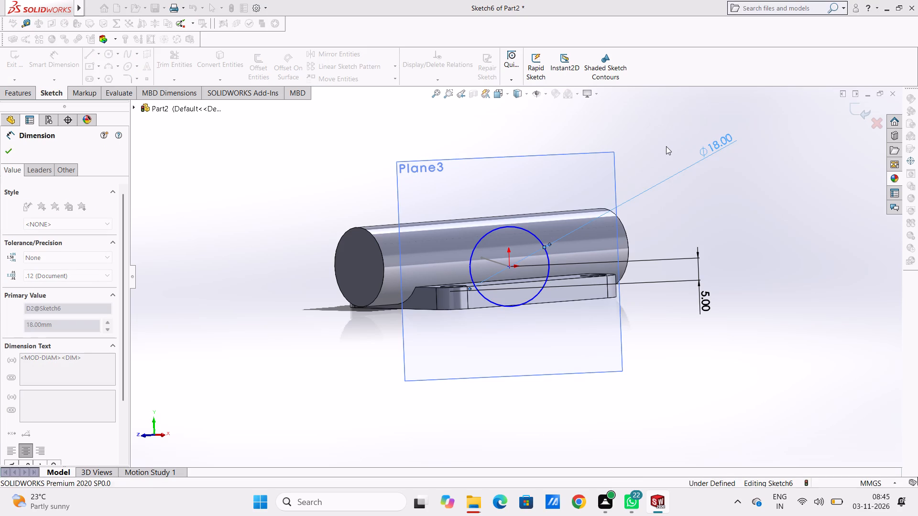
pyautogui.click(666, 146)
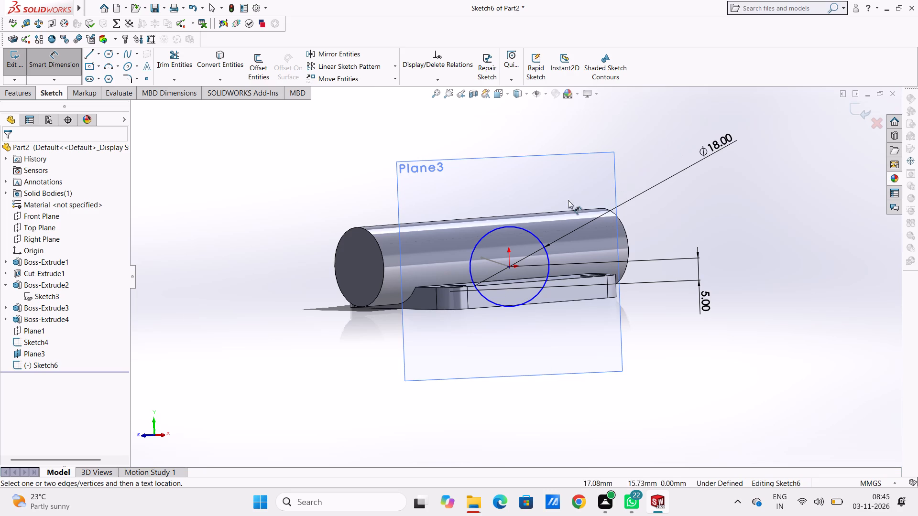
# Dimension the horizontal distance from the circle's centre to the main cylinder's near end edge, keeping the proposed value.
pyautogui.click(510, 268)
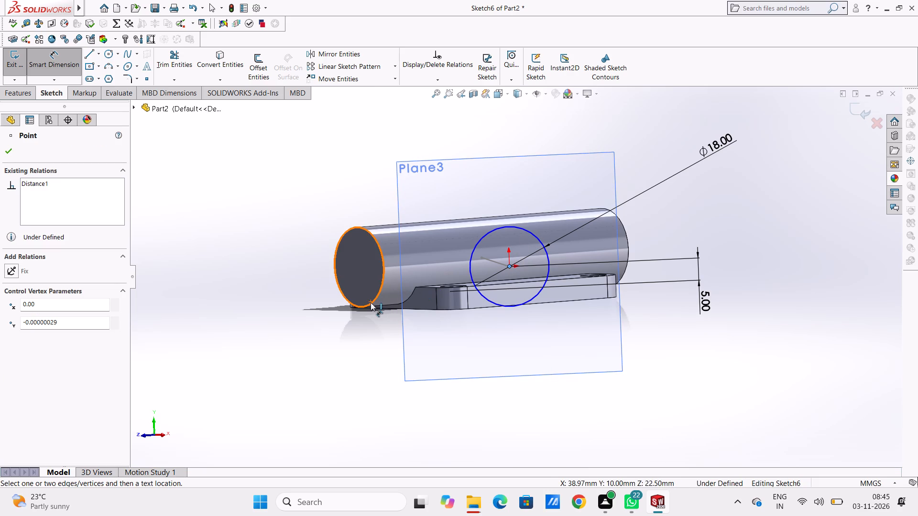
pyautogui.click(371, 302)
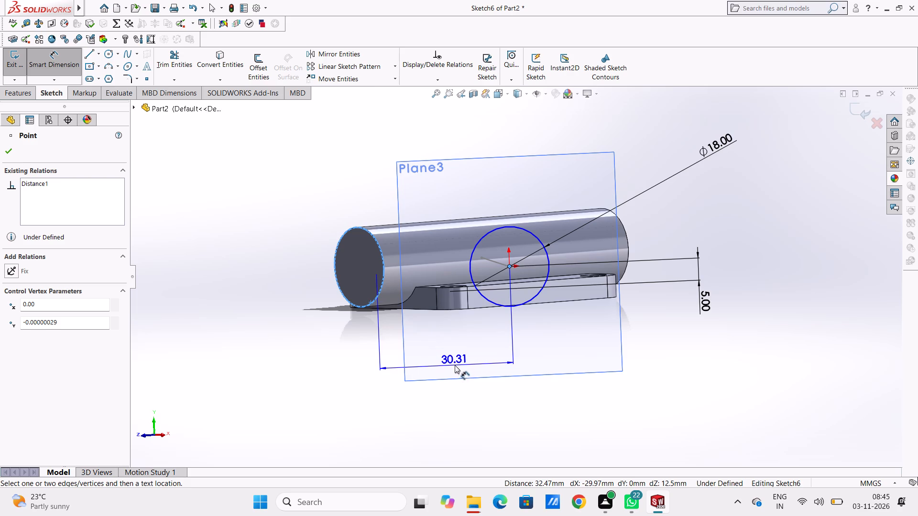
pyautogui.click(455, 365)
pyautogui.click(410, 351)
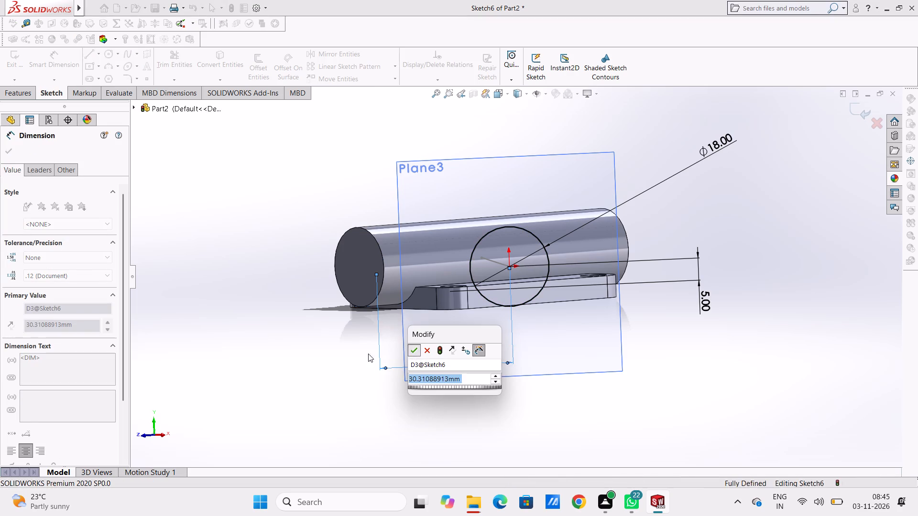
pyautogui.click(328, 355)
pyautogui.moveTo(328, 292); pyautogui.dragTo(361, 323, button='middle')
pyautogui.scroll(1, 335, 297)
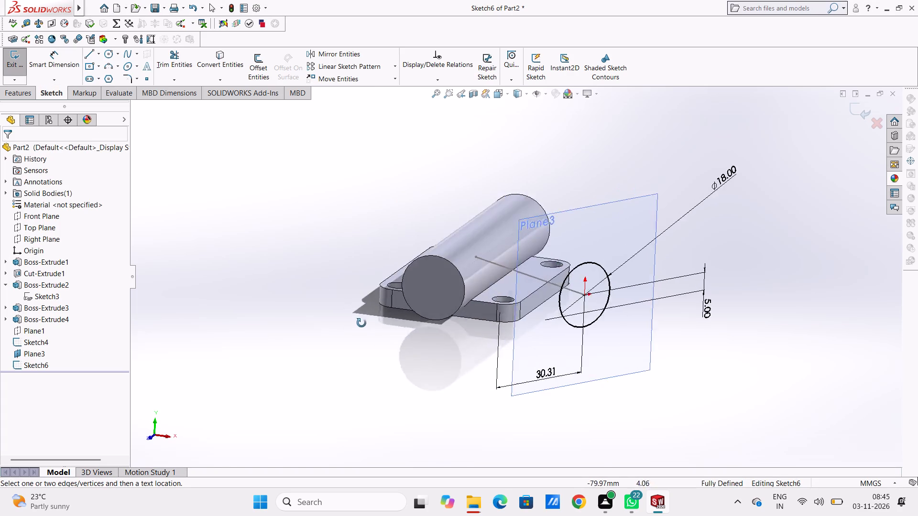
pyautogui.moveTo(361, 323); pyautogui.dragTo(355, 369, button='middle')
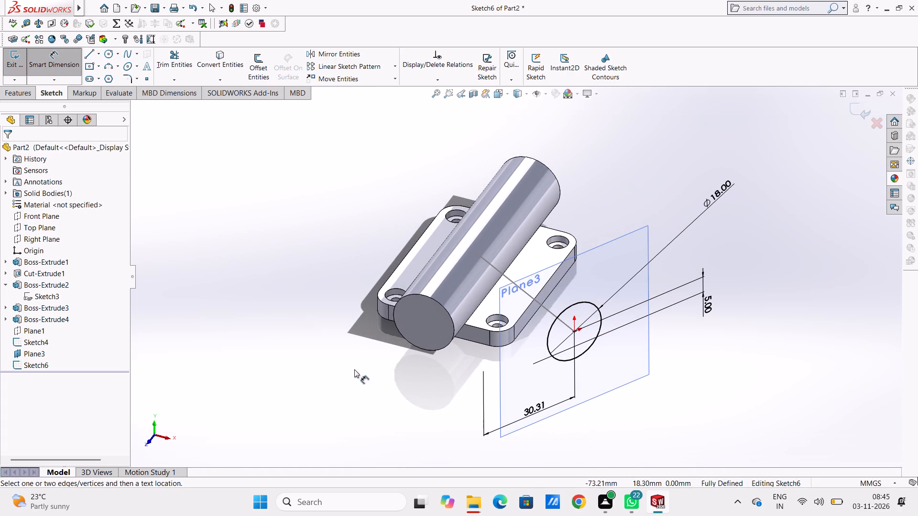
pyautogui.click(63, 68)
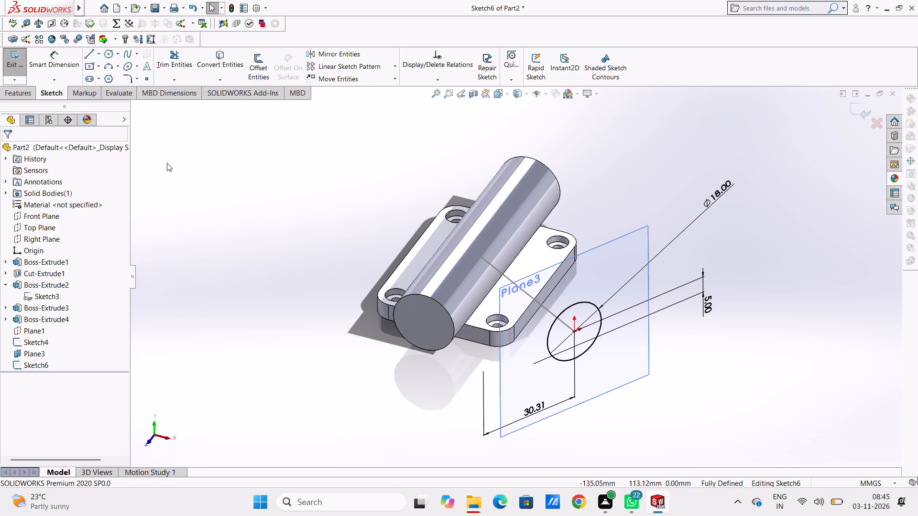
# Extrude the 18 mm circle in the reversed direction with the Up To Body end condition, ending at the main cylinder body and merging the result.
pyautogui.click(32, 96)
pyautogui.click(26, 64)
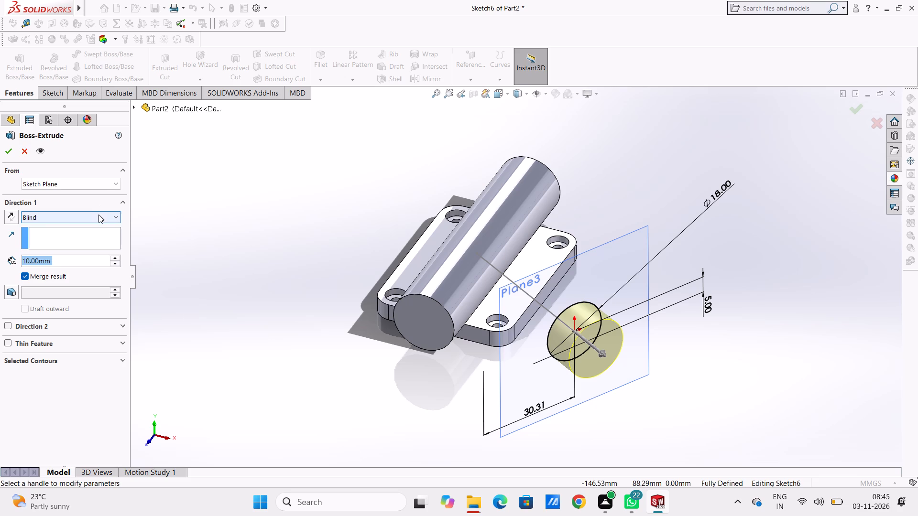
pyautogui.click(9, 217)
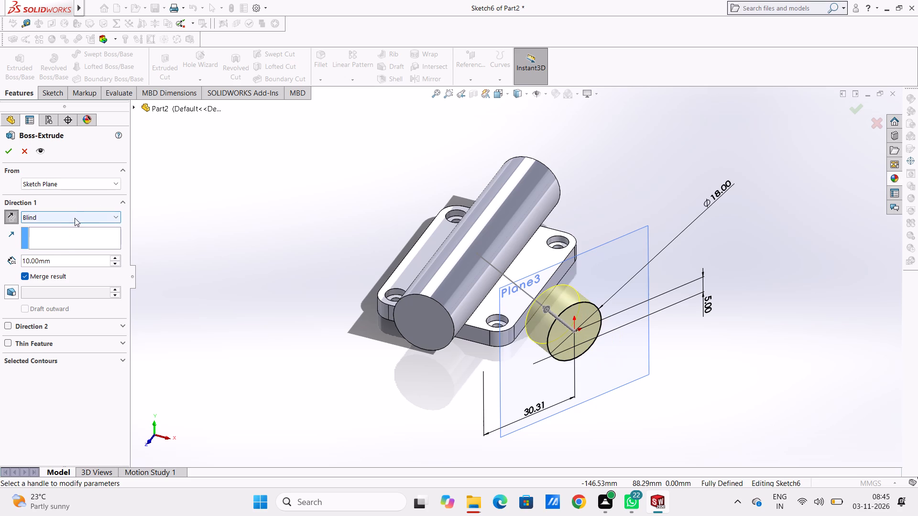
pyautogui.click(75, 217)
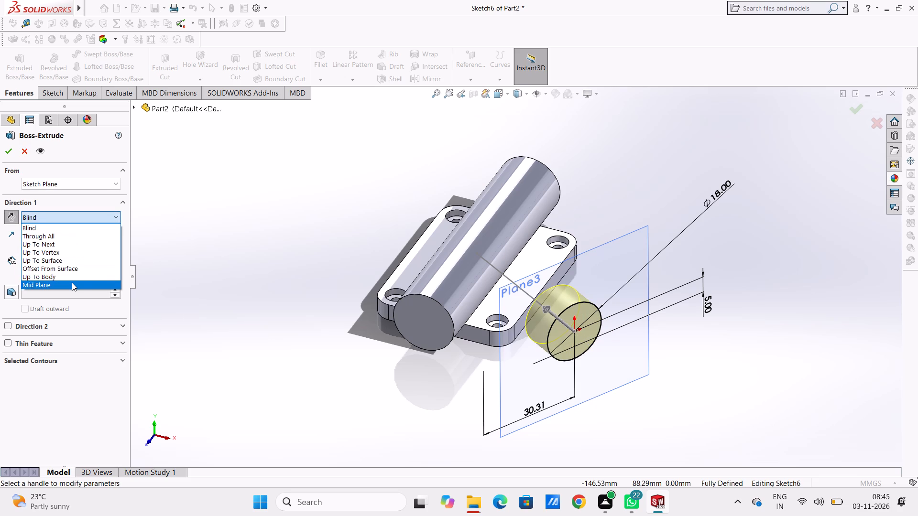
pyautogui.click(70, 279)
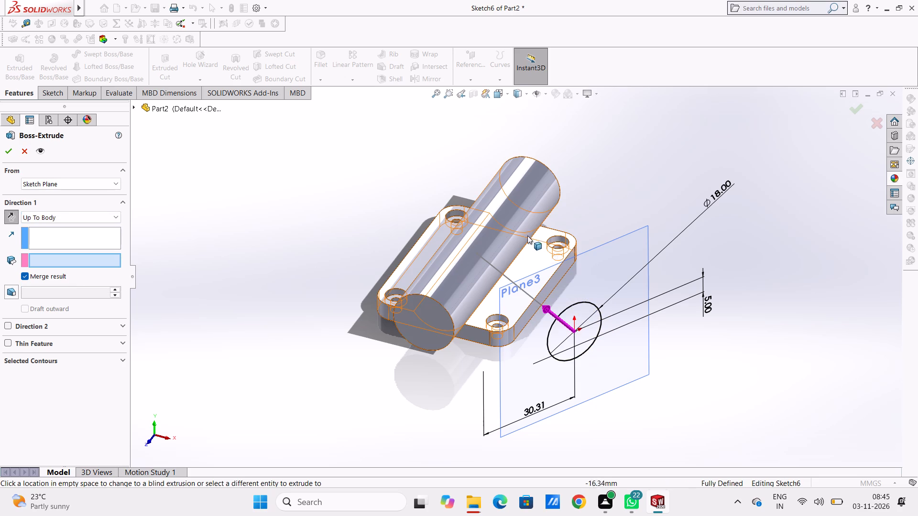
pyautogui.click(513, 233)
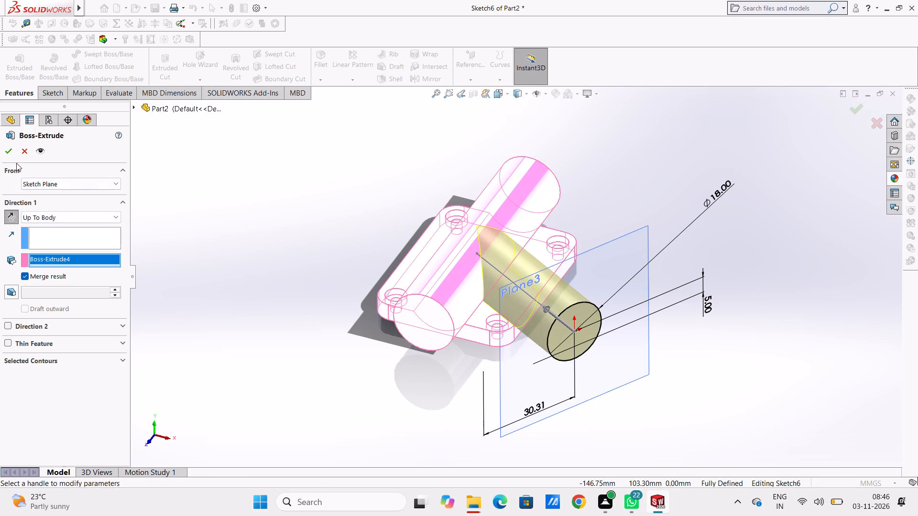
pyautogui.click(3, 150)
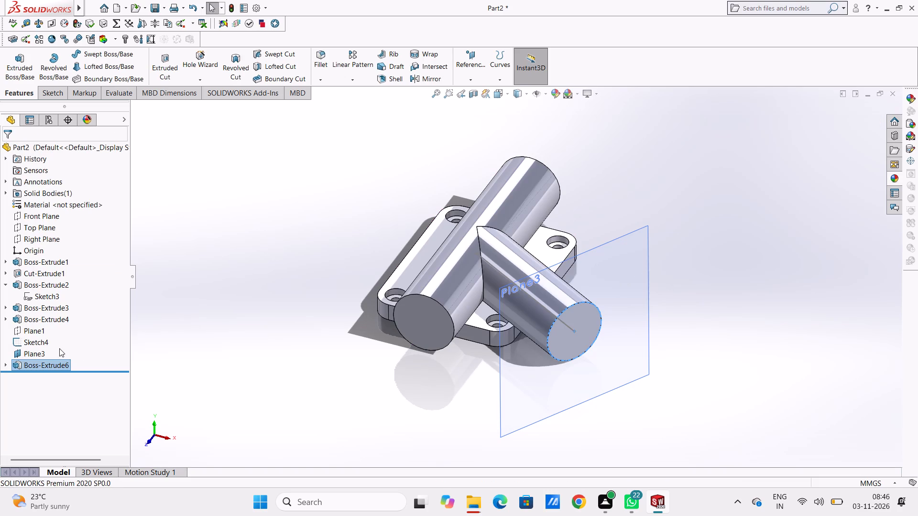
# Hide the perpendicular plane Plane3 and the slanted line's sketch, Sketch4.
pyautogui.click(45, 350)
pyautogui.click(66, 337)
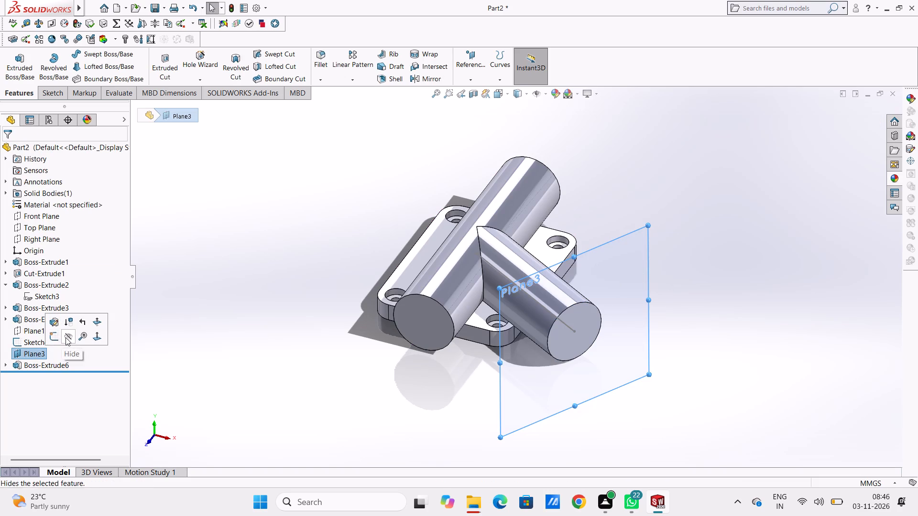
pyautogui.click(39, 341)
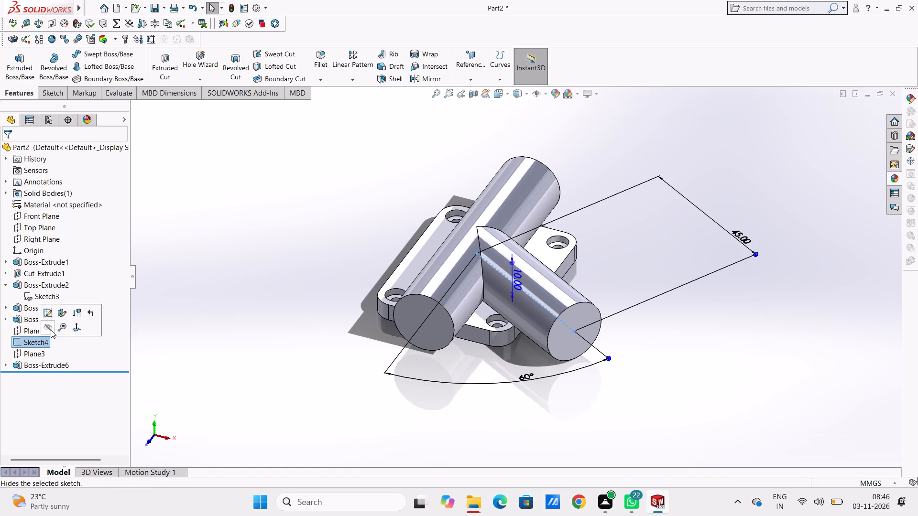
pyautogui.click(49, 325)
# Examine the angled branch and its junction with the main cylinder from several viewing directions.
pyautogui.moveTo(268, 244); pyautogui.dragTo(279, 318, button='middle')
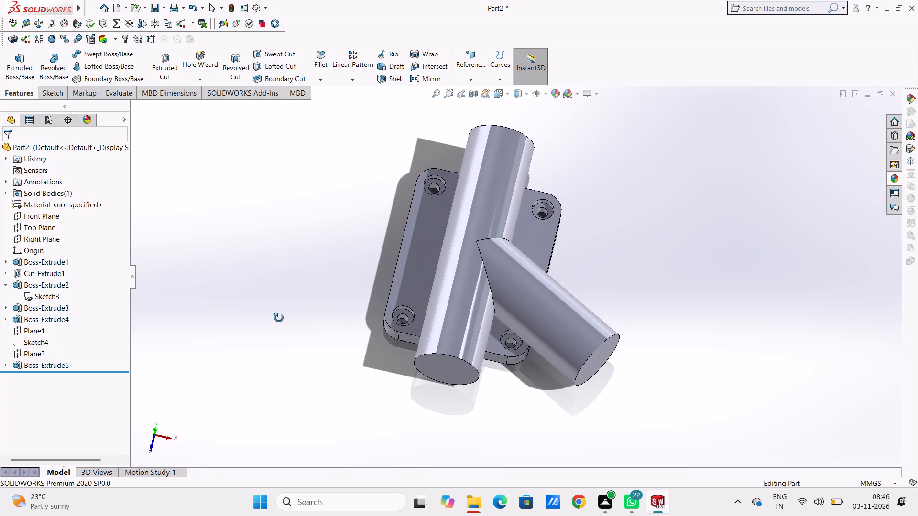
pyautogui.moveTo(279, 318); pyautogui.dragTo(271, 322, button='middle')
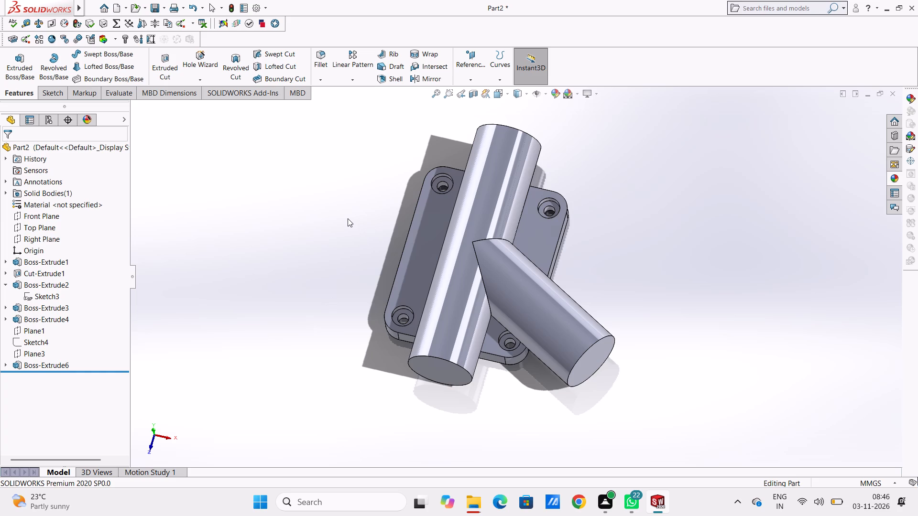
pyautogui.scroll(-1, 446, 280)
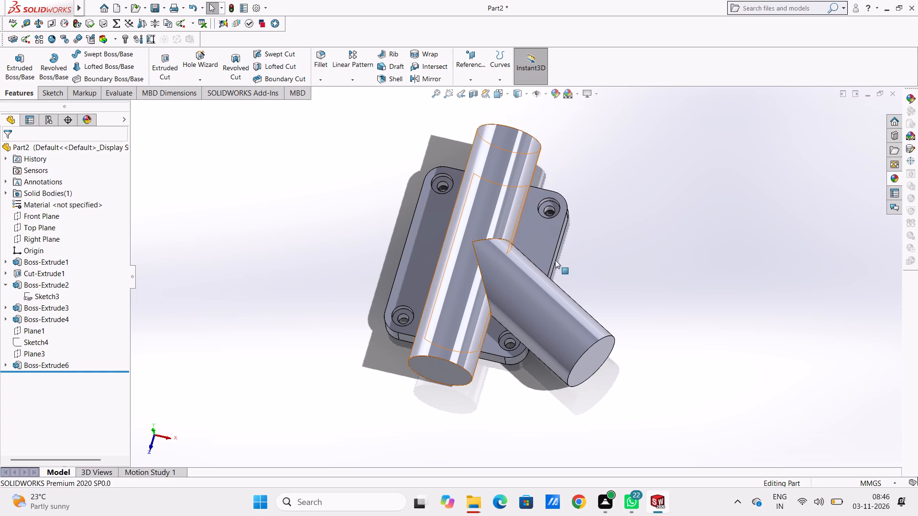
pyautogui.moveTo(608, 252); pyautogui.dragTo(616, 337, button='middle')
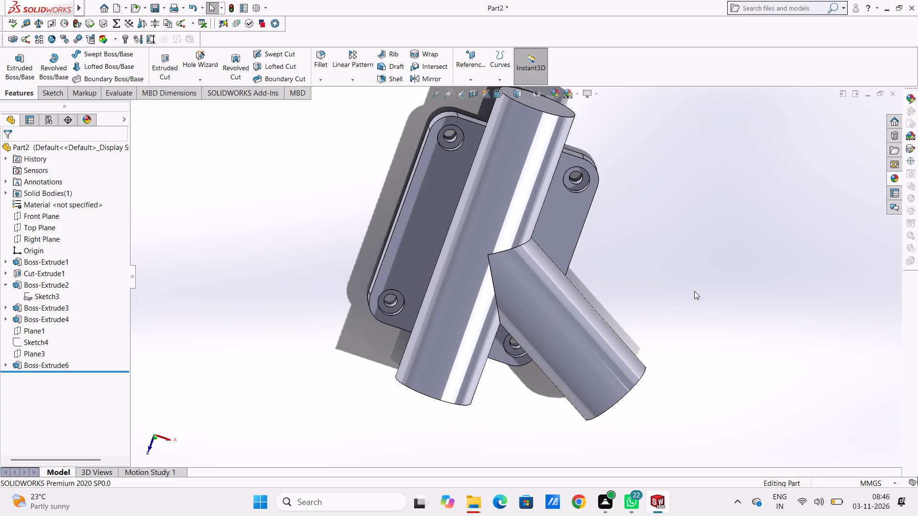
pyautogui.scroll(4, 694, 291)
pyautogui.moveTo(639, 336); pyautogui.dragTo(638, 280, button='middle')
pyautogui.moveTo(564, 402); pyautogui.dragTo(572, 339, button='middle')
pyautogui.moveTo(561, 372); pyautogui.dragTo(553, 361, button='middle')
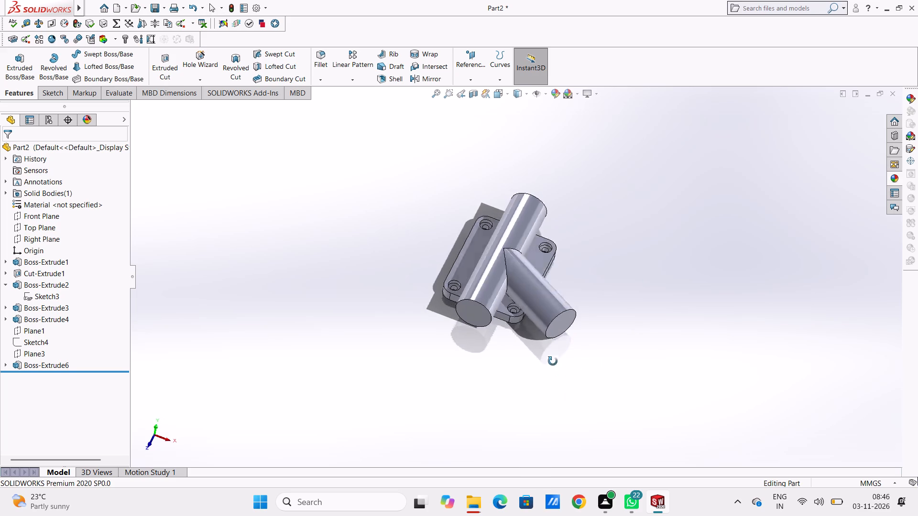
pyautogui.moveTo(553, 361); pyautogui.dragTo(553, 323, button='middle')
pyautogui.middleClick(553, 323)
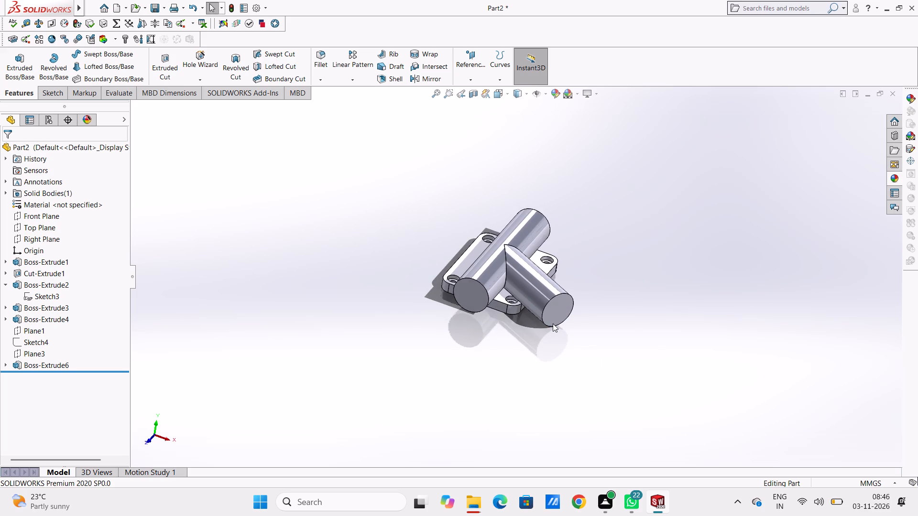
pyautogui.moveTo(551, 323); pyautogui.dragTo(545, 324, button='middle')
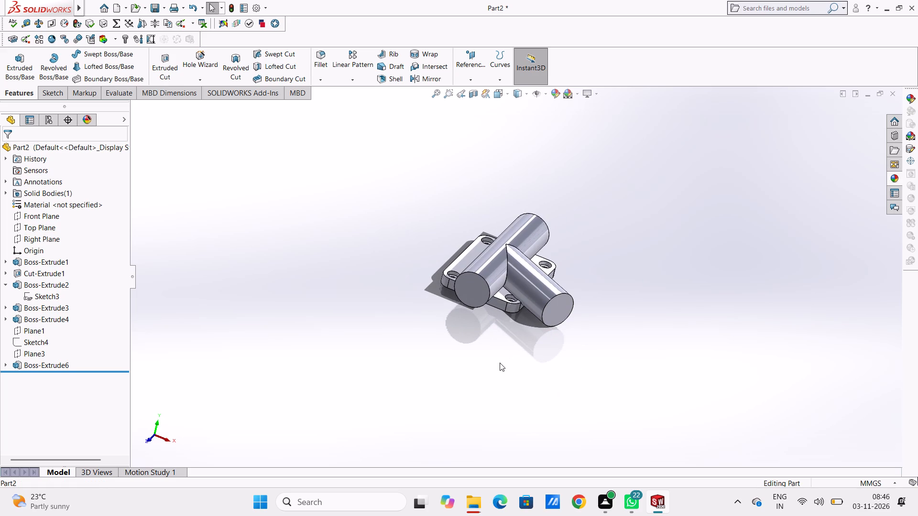
# On the main cylinder's front end face, sketch a circle concentric with the cylinder, with a radius of about 4.83 mm.
pyautogui.hotkey('ctrl', '1')
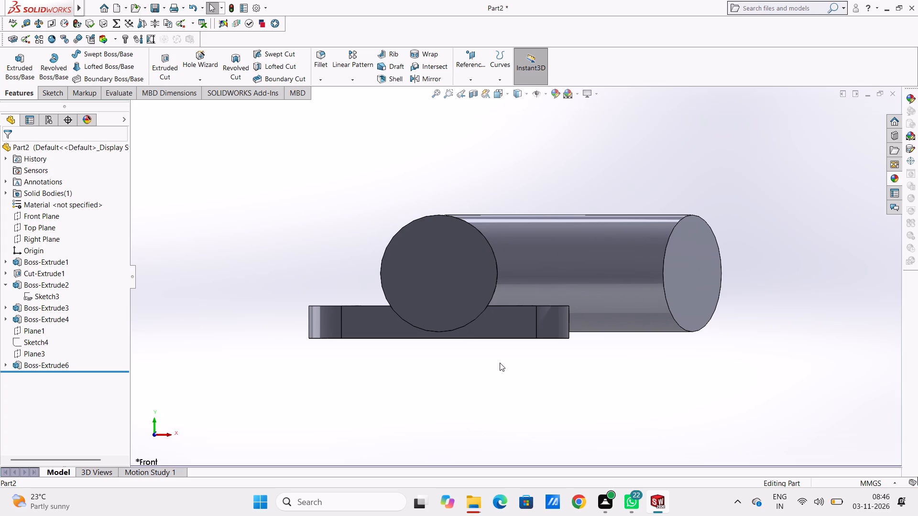
pyautogui.click(436, 260)
pyautogui.click(477, 236)
pyautogui.click(314, 241)
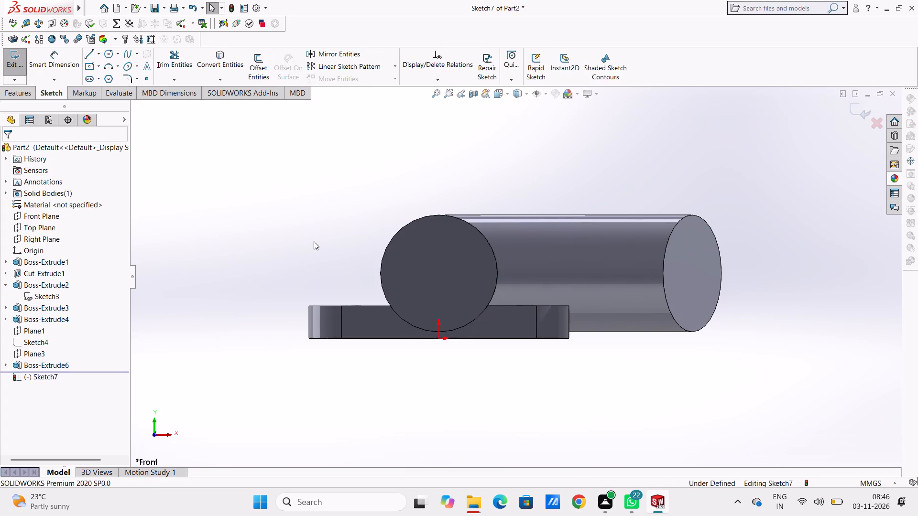
pyautogui.click(110, 54)
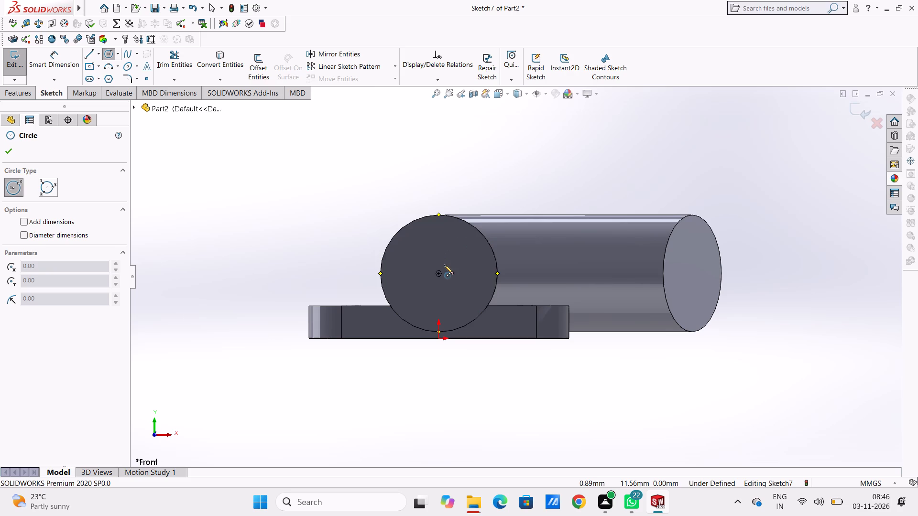
pyautogui.click(439, 274)
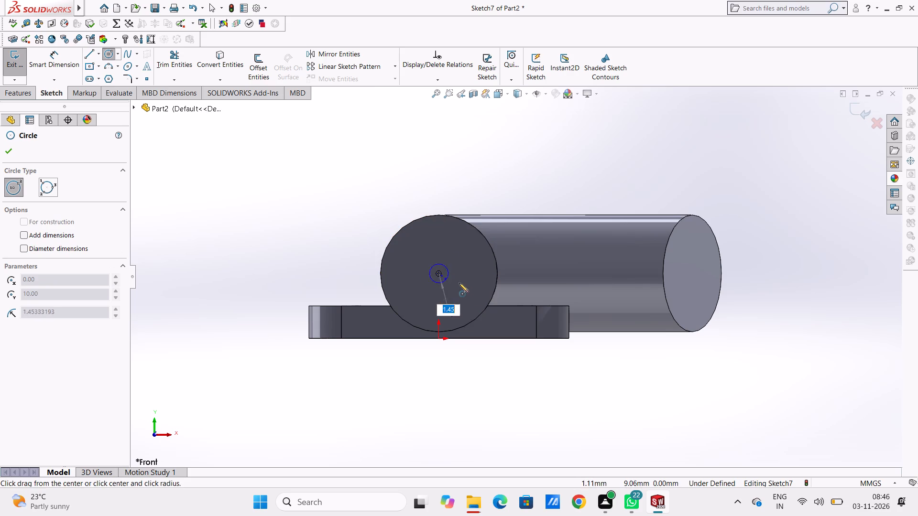
pyautogui.click(467, 287)
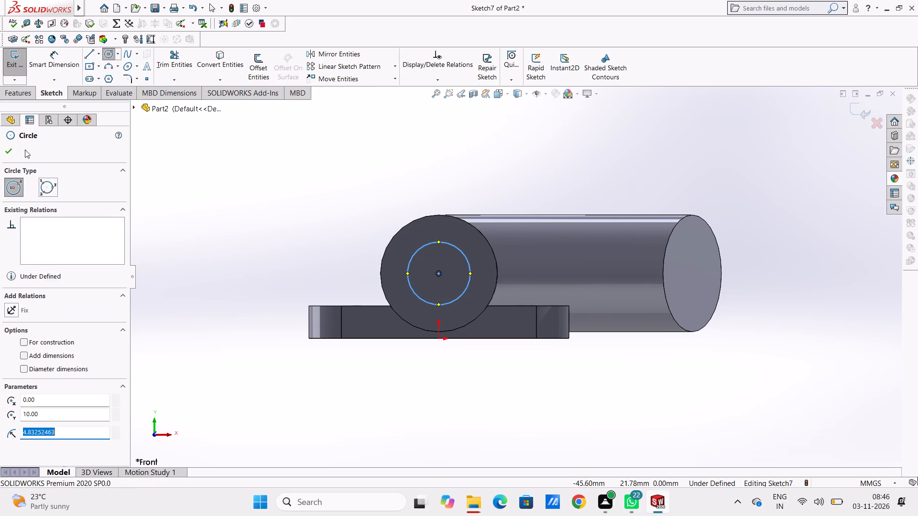
pyautogui.click(12, 148)
pyautogui.click(229, 216)
# Add a diameter dimension of 8 mm to the concentric circle on the cylinder's end face.
pyautogui.click(54, 63)
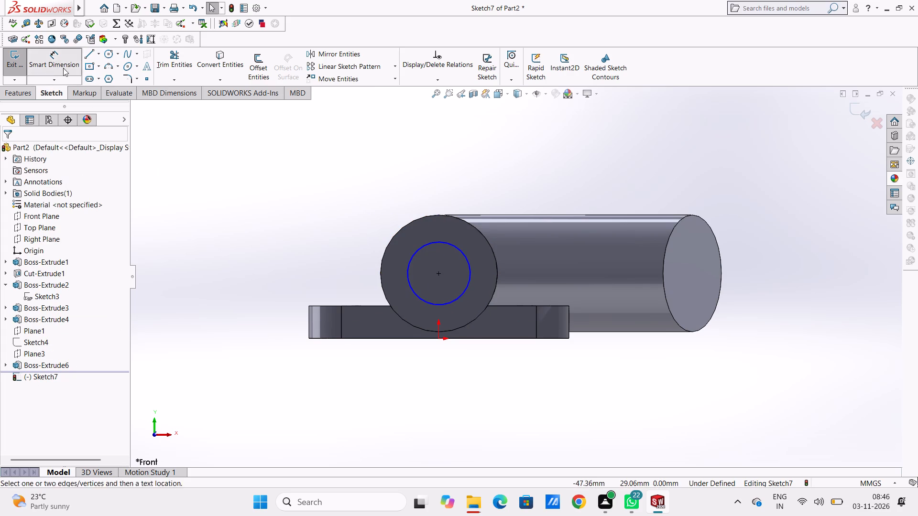
pyautogui.click(414, 258)
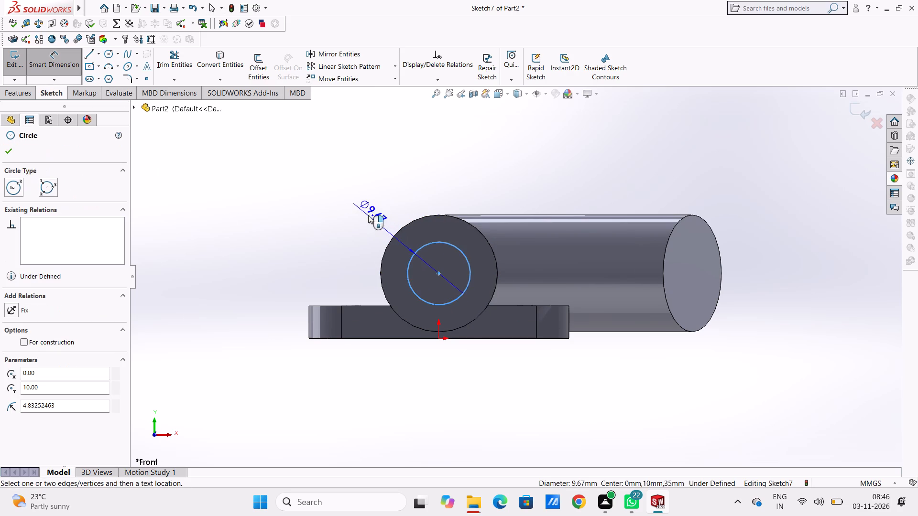
pyautogui.scroll(2, 368, 215)
pyautogui.click(335, 179)
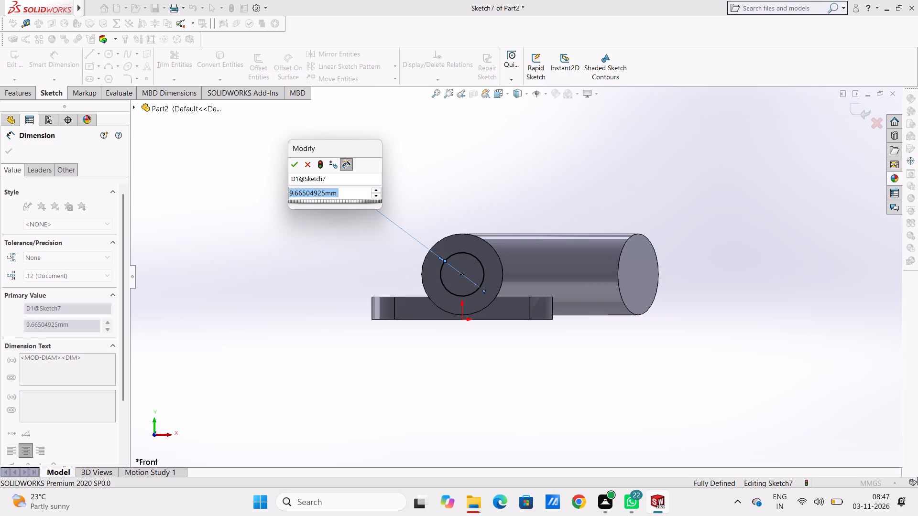
pyautogui.press('8')
pyautogui.press('Return')
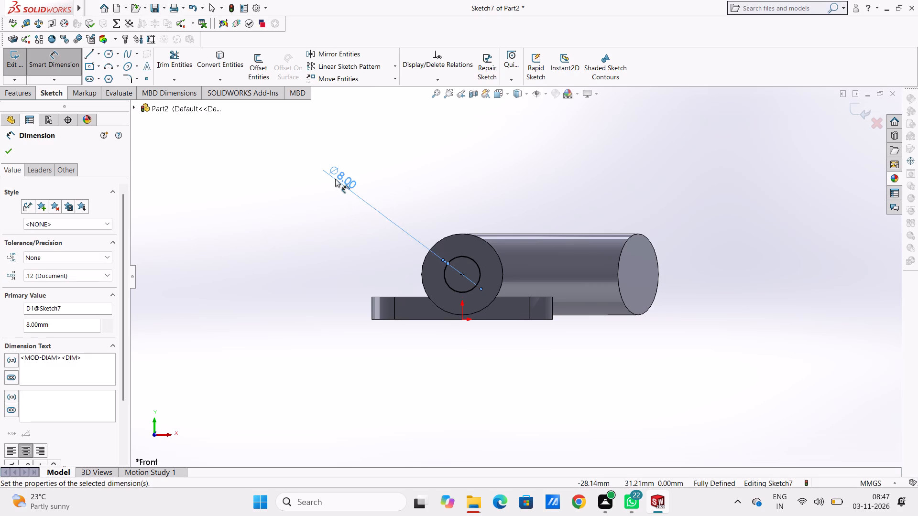
pyautogui.click(318, 215)
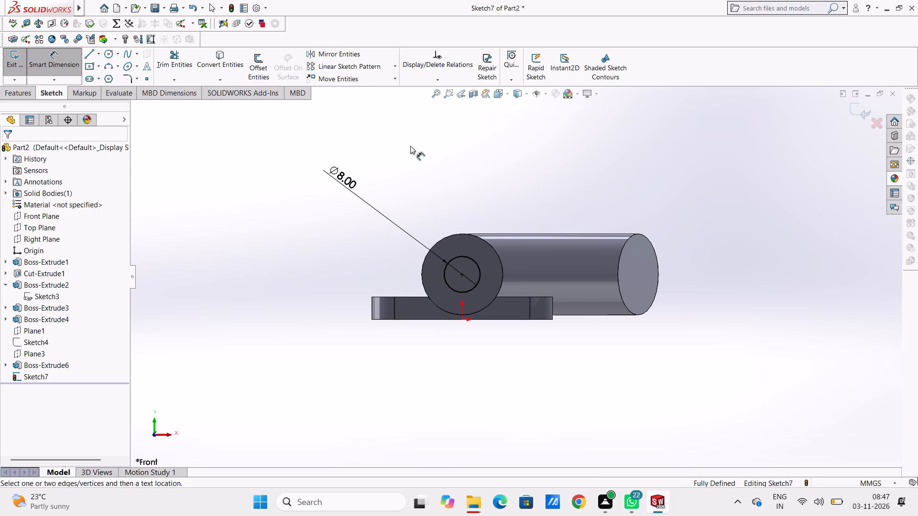
# Set the concentric circle's diameter to 14 mm.
pyautogui.doubleClick(332, 178)
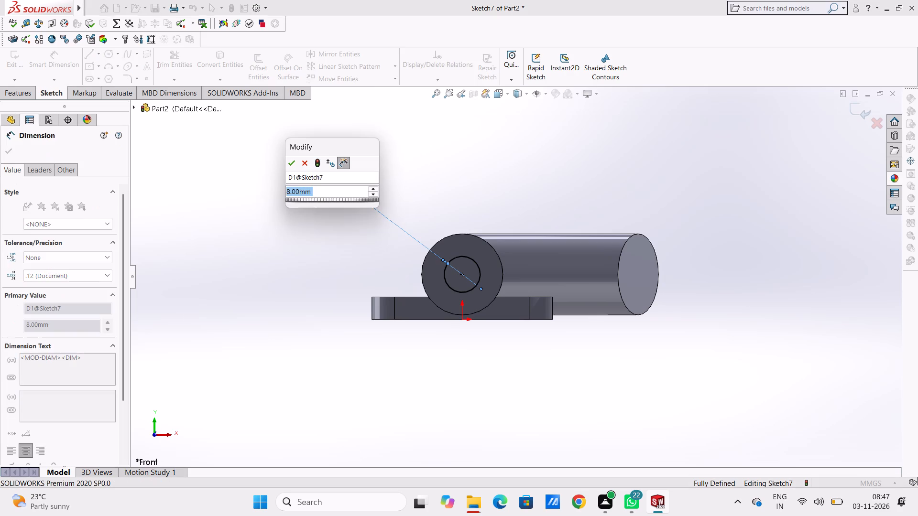
pyautogui.write('14')
pyautogui.press('Return')
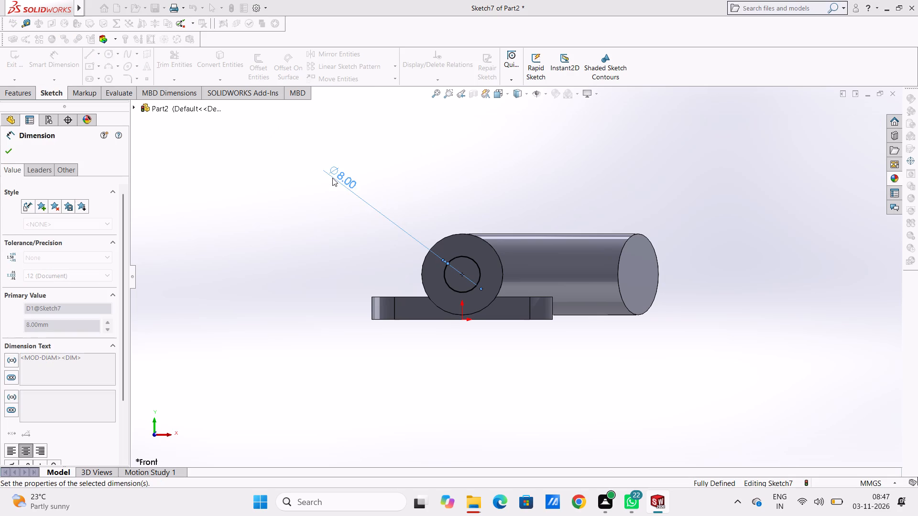
pyautogui.click(306, 221)
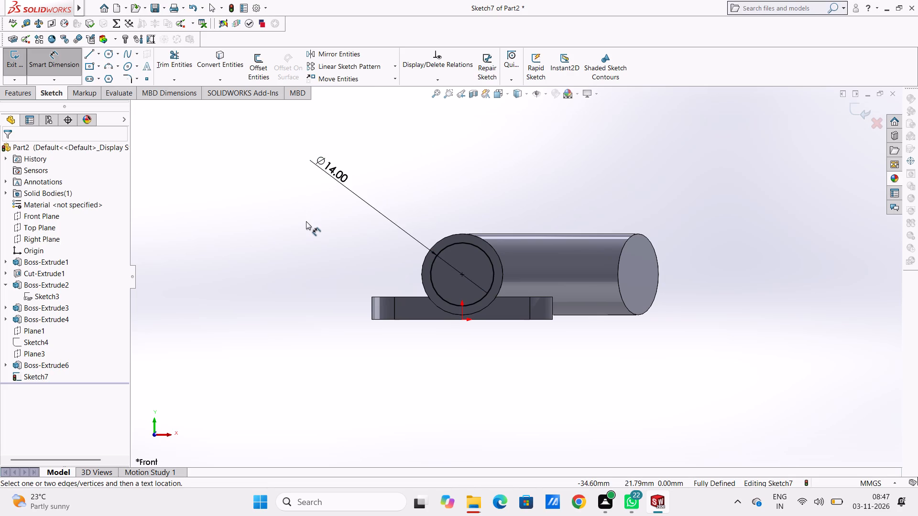
pyautogui.moveTo(307, 222); pyautogui.dragTo(329, 240, button='middle')
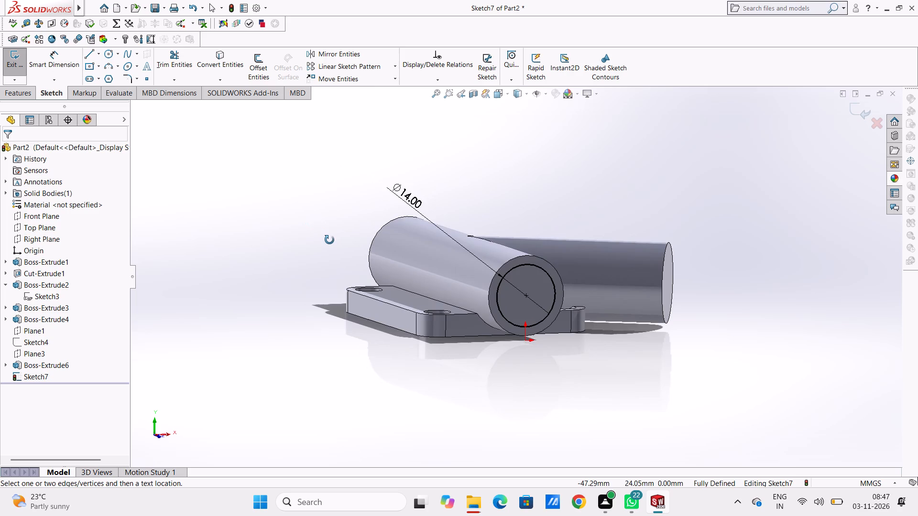
# Cut the 14 mm circle sketch 8 mm deep into the main cylinder's front end.
pyautogui.moveTo(329, 240); pyautogui.dragTo(329, 247, button='middle')
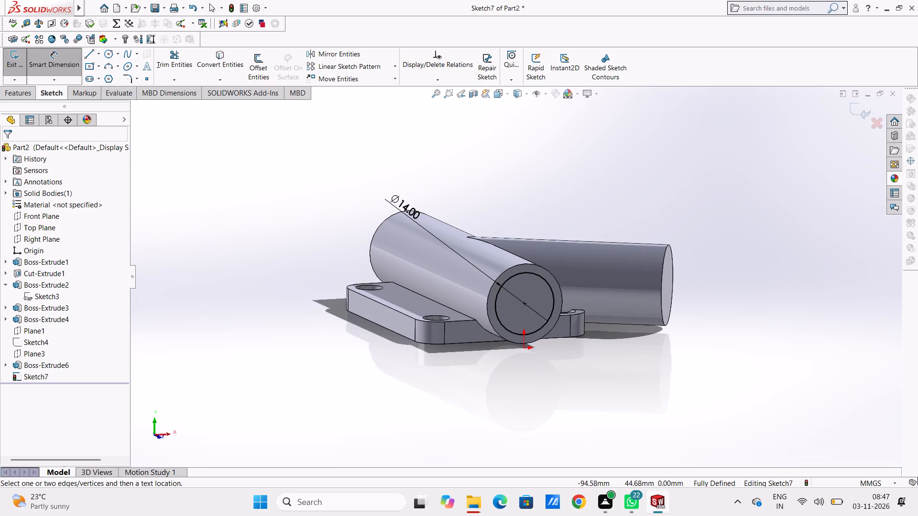
pyautogui.click(57, 65)
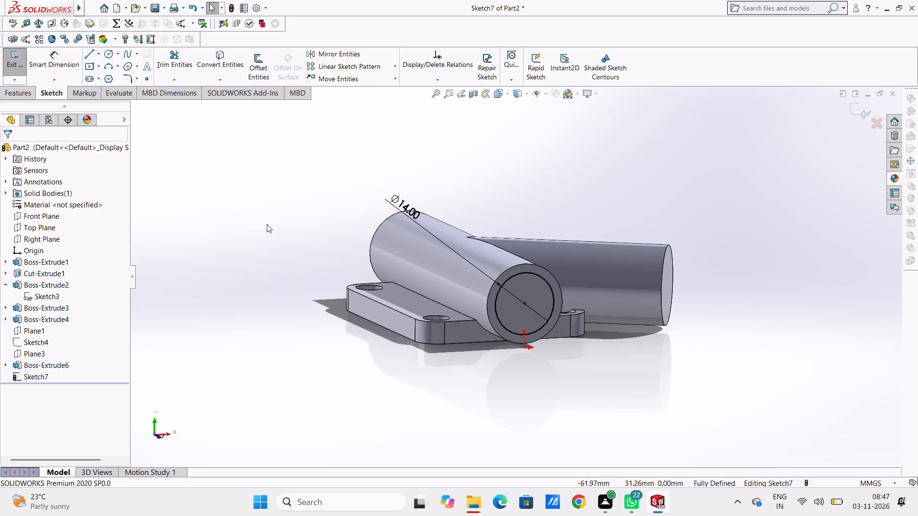
pyautogui.moveTo(270, 226); pyautogui.dragTo(275, 237, button='middle')
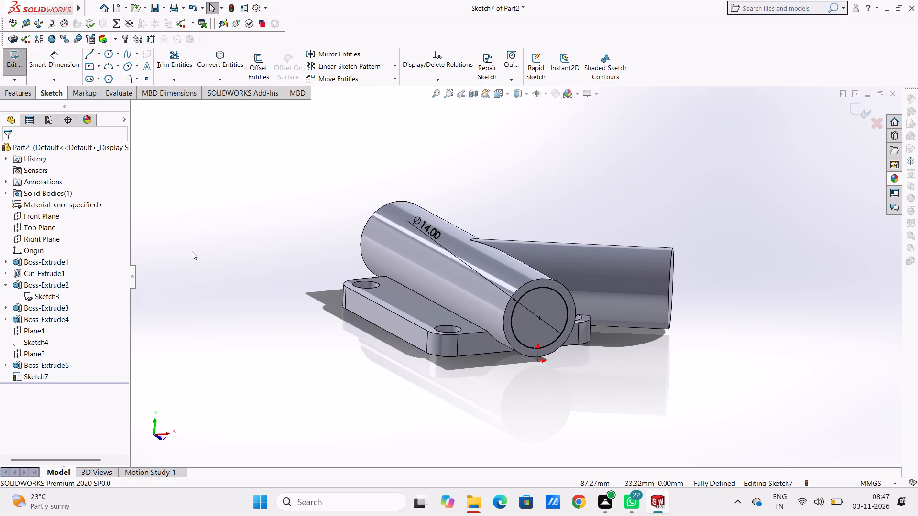
pyautogui.click(19, 96)
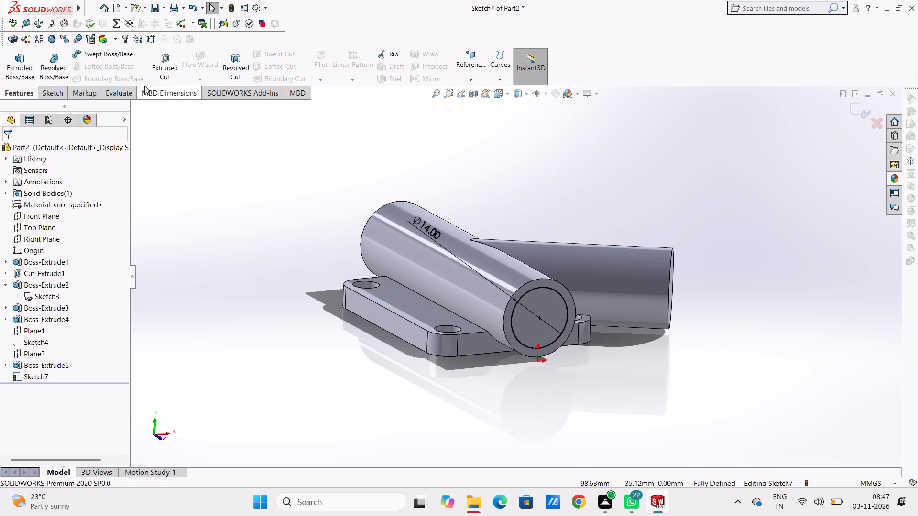
pyautogui.click(167, 64)
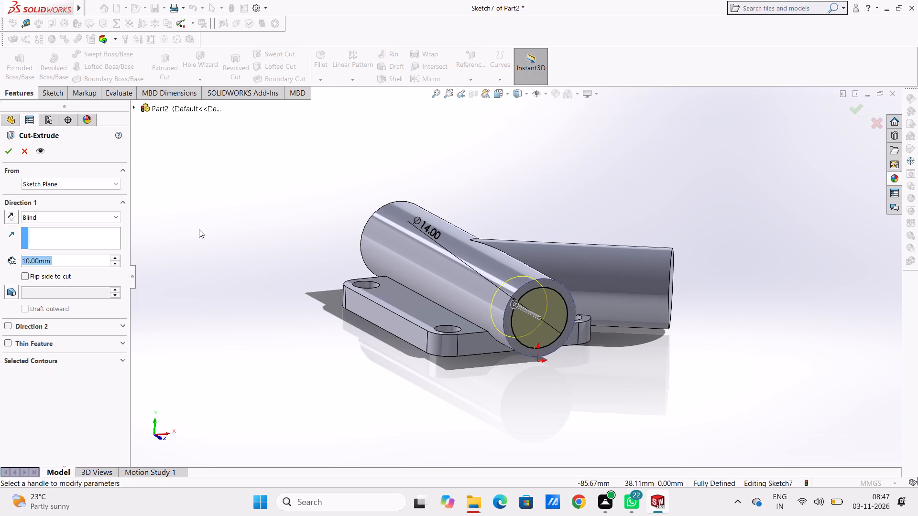
pyautogui.press('8')
pyautogui.press('Return')
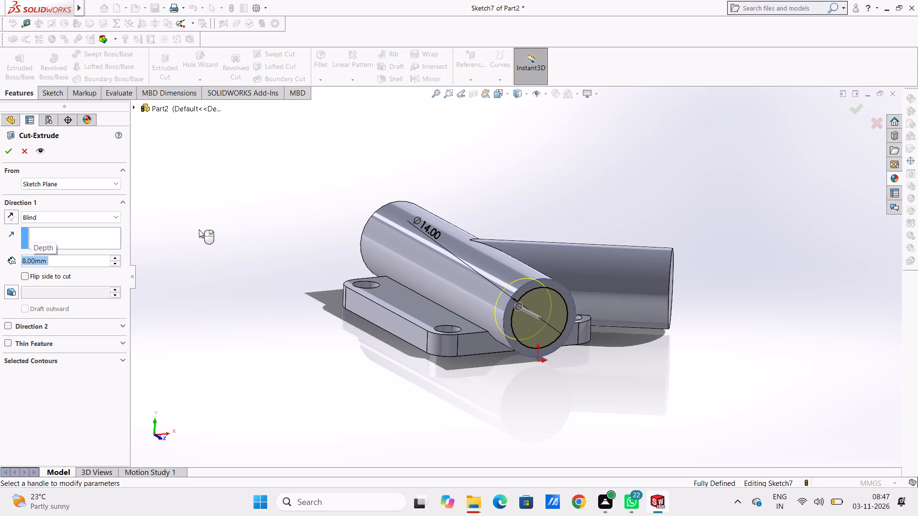
pyautogui.click(5, 153)
pyautogui.click(236, 224)
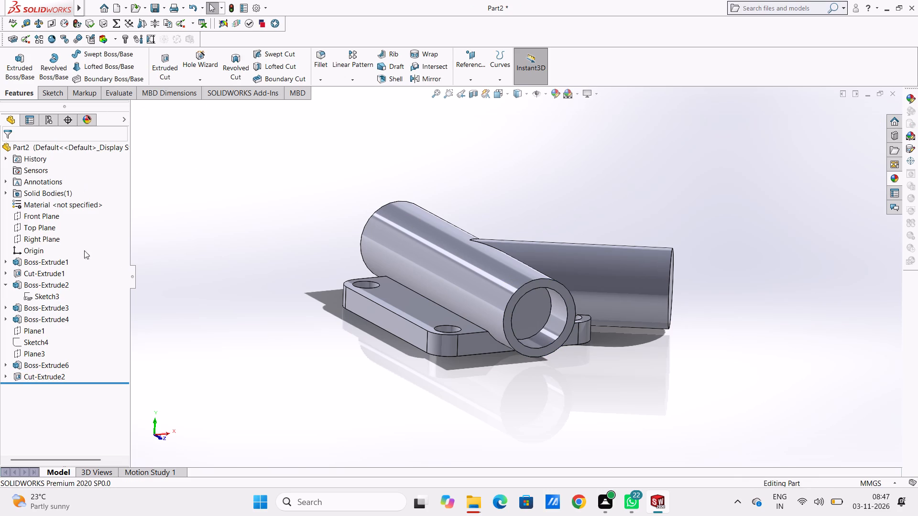
# Reuse the 14 mm circle sketch to cut 8 mm inward from the main cylinder's opposite end face, with that face as start surface.
pyautogui.click(4, 378)
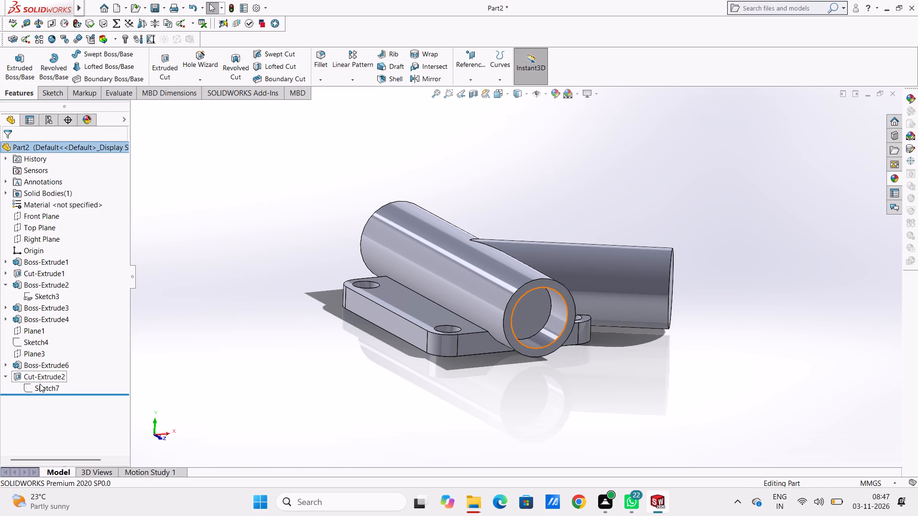
pyautogui.click(40, 384)
pyautogui.moveTo(244, 232); pyautogui.dragTo(265, 264, button='middle')
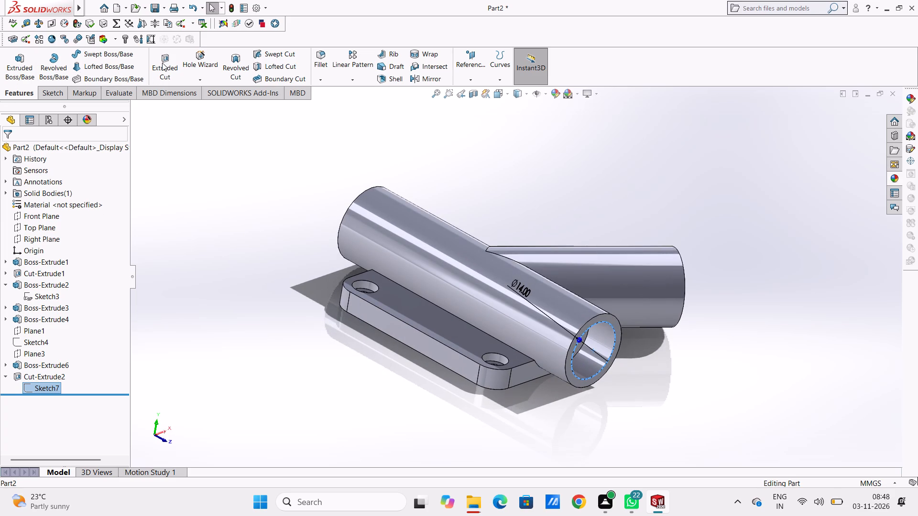
pyautogui.click(162, 62)
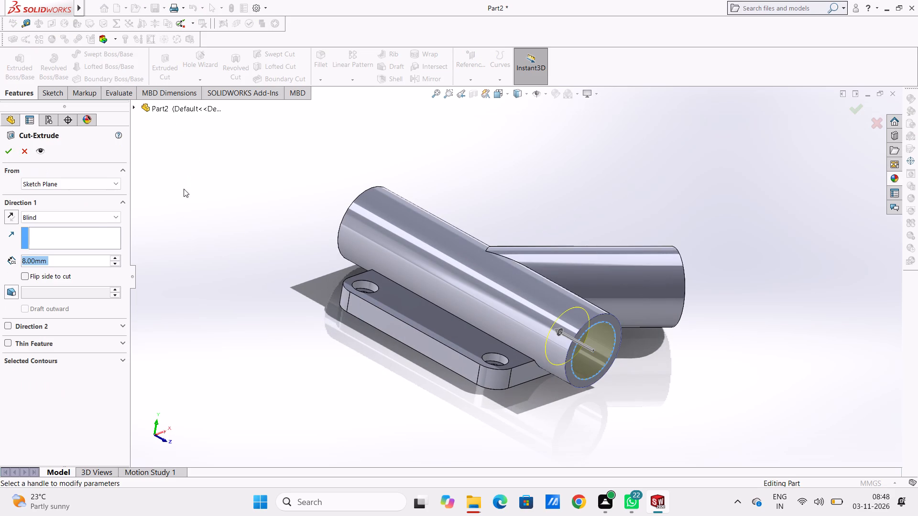
pyautogui.click(88, 182)
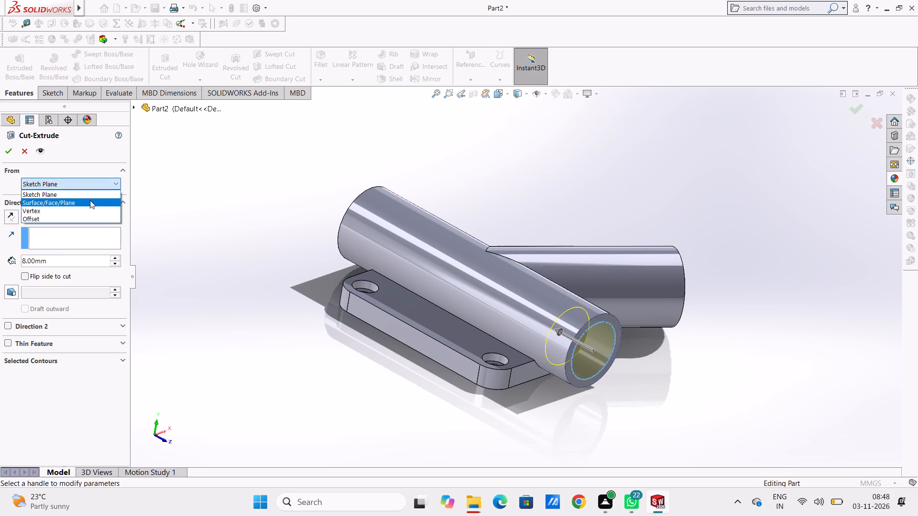
pyautogui.click(90, 202)
pyautogui.moveTo(241, 191); pyautogui.dragTo(293, 237, button='middle')
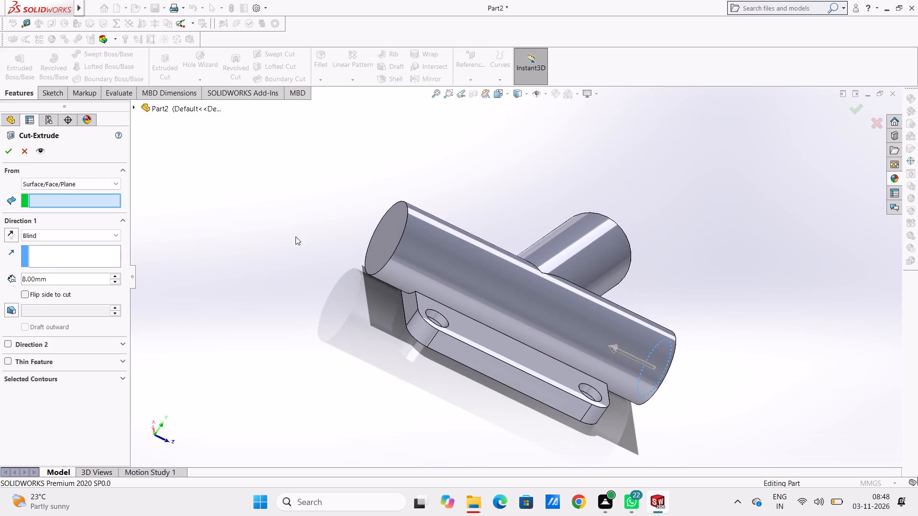
pyautogui.click(392, 232)
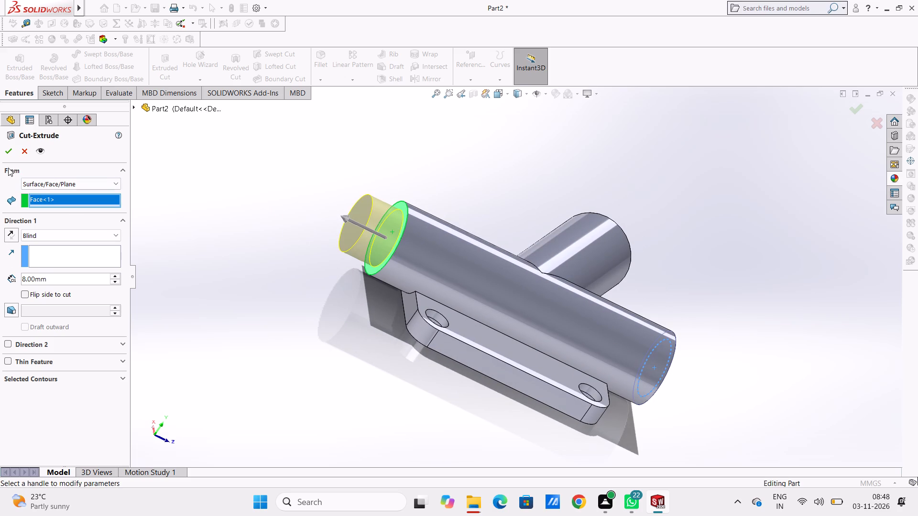
pyautogui.click(9, 234)
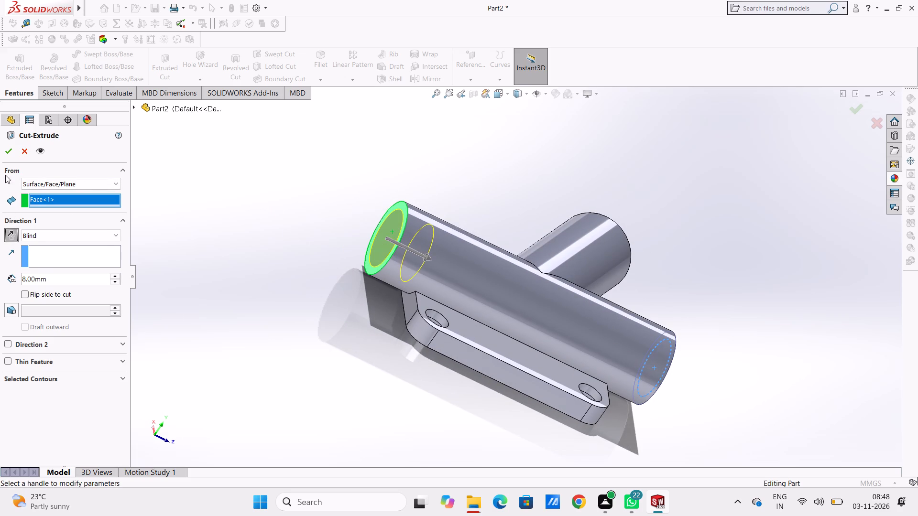
pyautogui.click(11, 150)
pyautogui.click(205, 229)
# Start a sketch on the floor face of the main cylinder's front bore and begin a center-point circle.
pyautogui.moveTo(267, 262); pyautogui.dragTo(236, 215, button='middle')
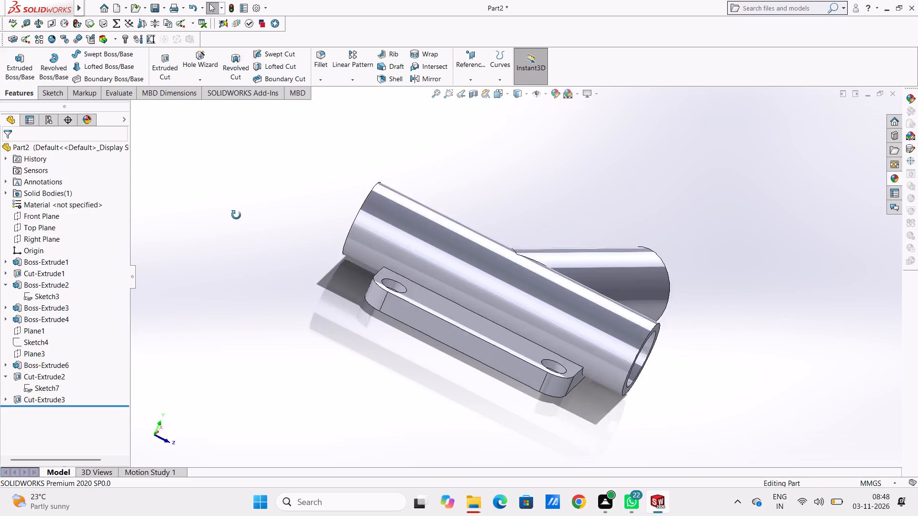
pyautogui.moveTo(236, 215); pyautogui.dragTo(232, 214, button='middle')
pyautogui.moveTo(253, 261); pyautogui.dragTo(187, 209, button='middle')
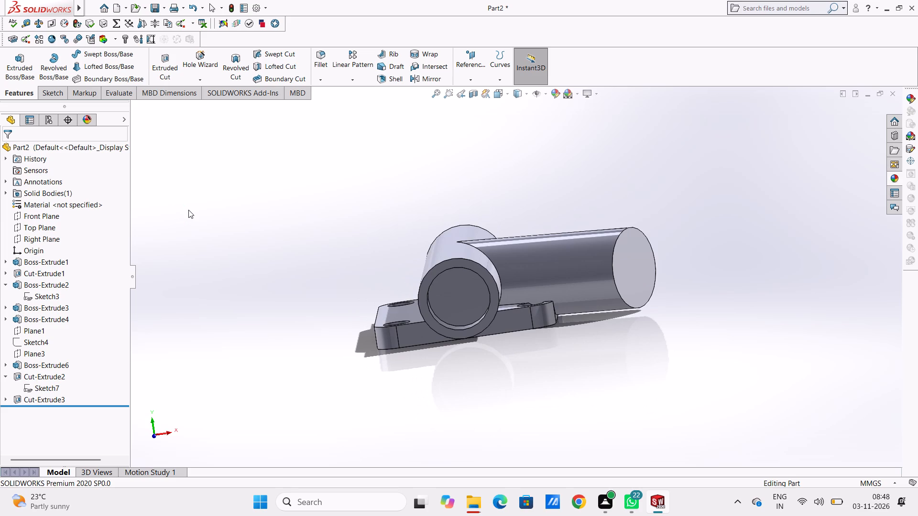
pyautogui.hotkey('ctrl', '1')
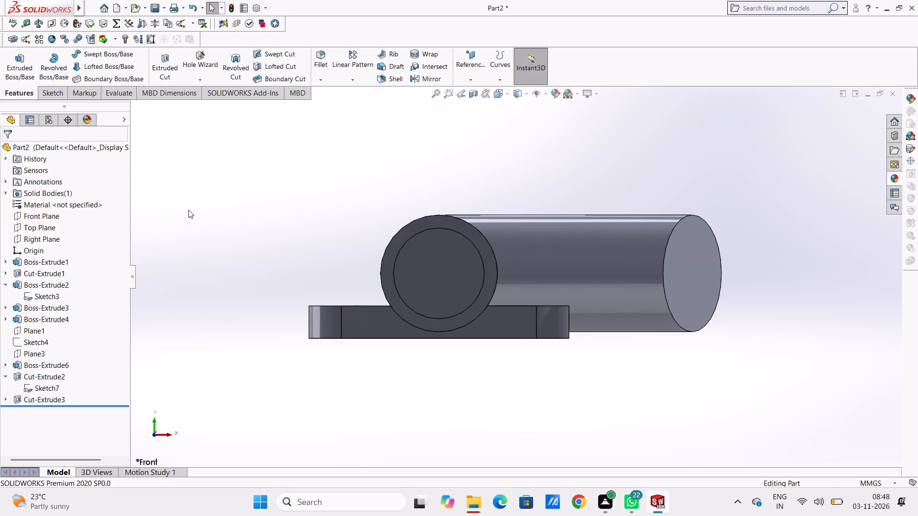
pyautogui.click(442, 287)
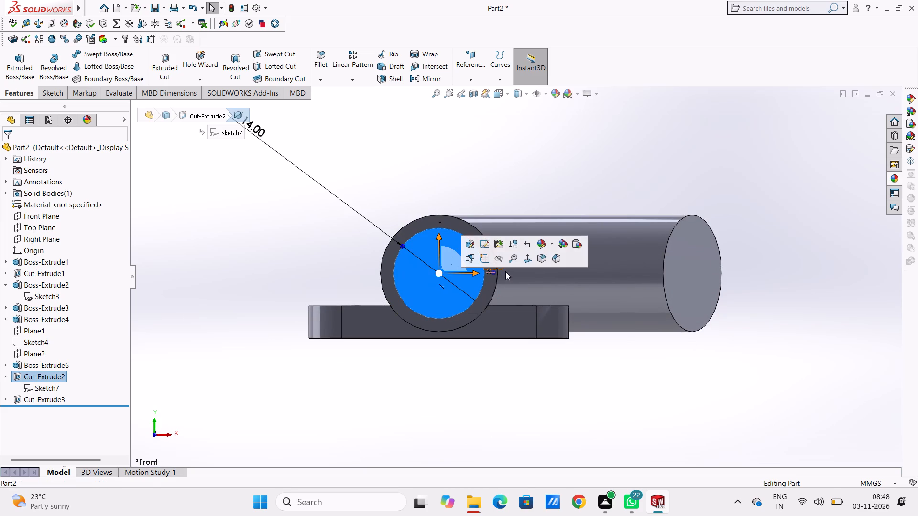
pyautogui.click(485, 260)
pyautogui.click(448, 196)
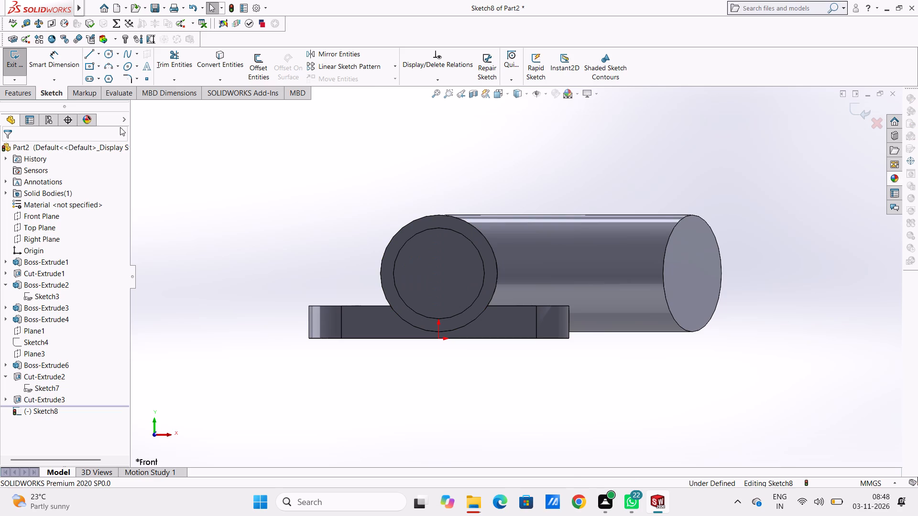
pyautogui.click(107, 54)
pyautogui.scroll(-1, 463, 245)
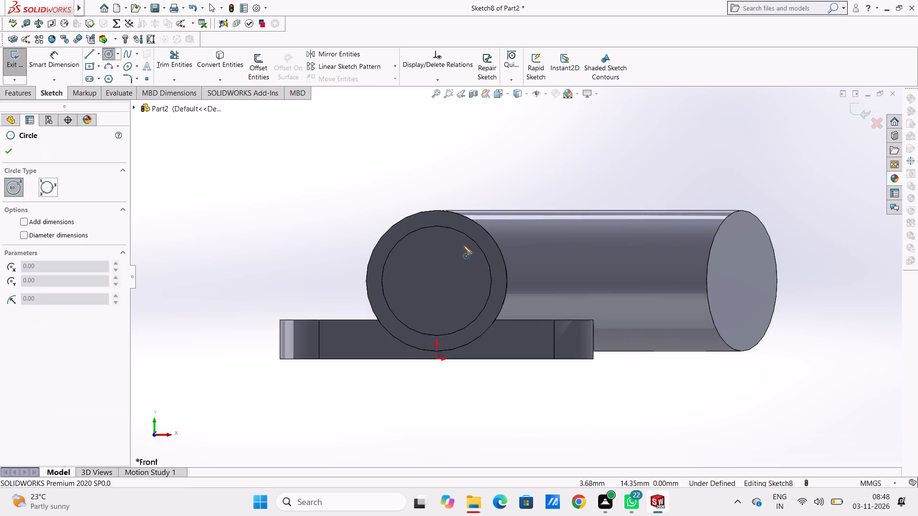
pyautogui.scroll(-2, 463, 245)
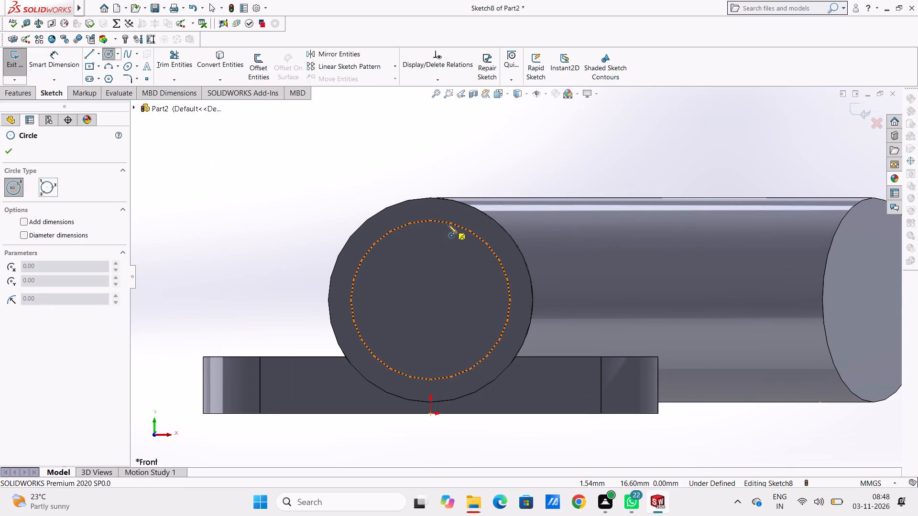
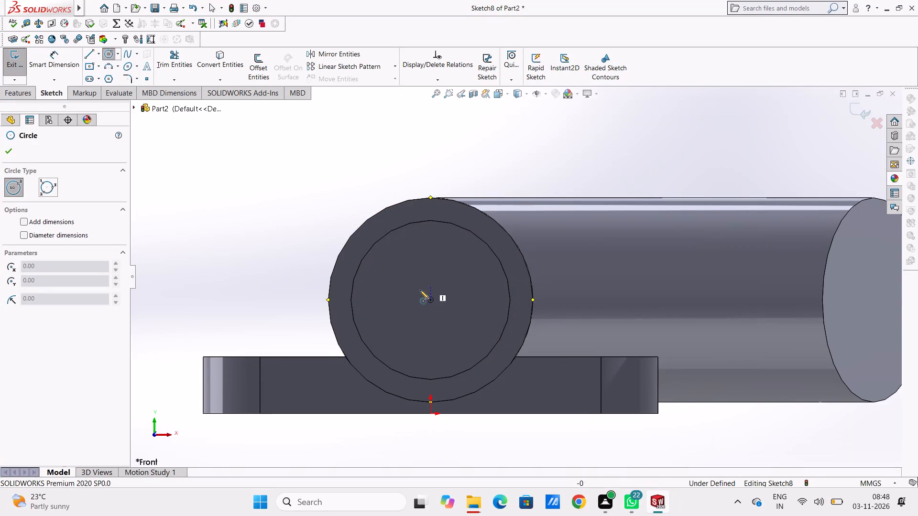
# Draw a circle about 3.75 mm in radius, concentric with the main cylinder, on the front bore's floor.
pyautogui.click(431, 300)
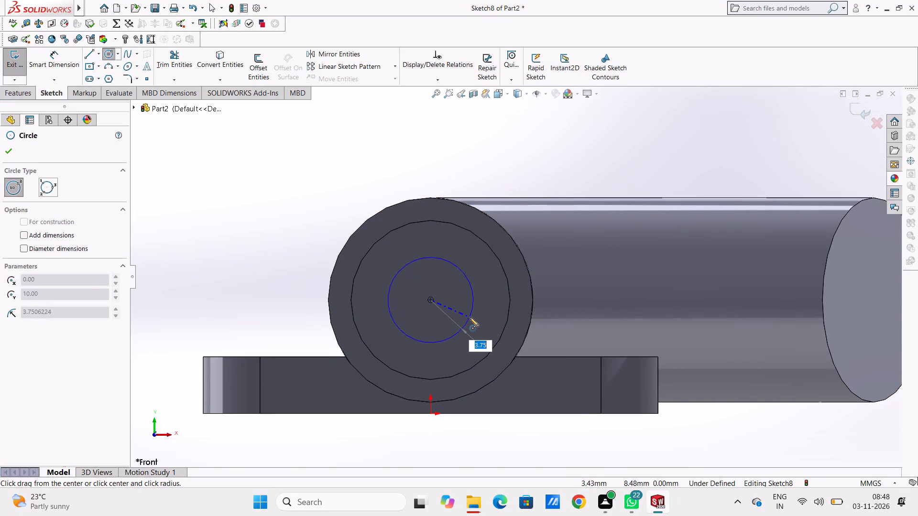
pyautogui.click(470, 317)
pyautogui.click(11, 150)
pyautogui.click(187, 172)
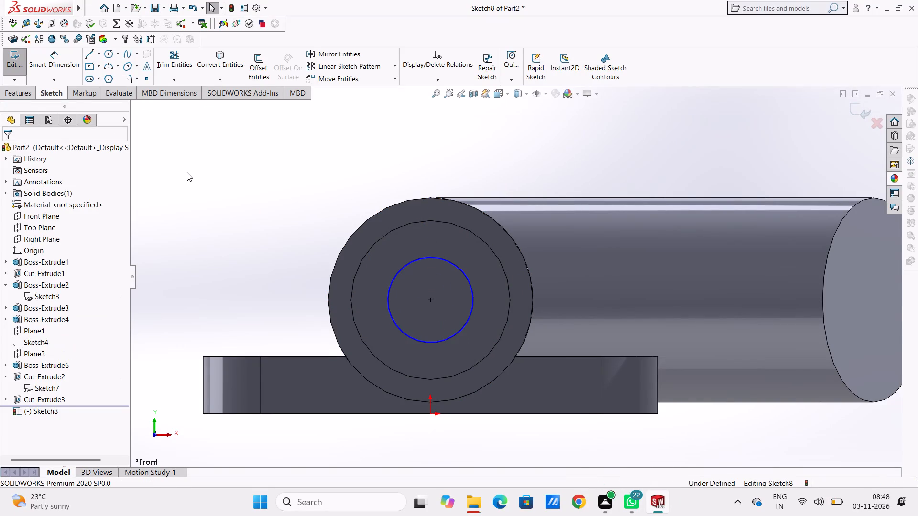
# Set the bore-floor circle's diameter to 8 mm.
pyautogui.click(64, 61)
pyautogui.scroll(4, 416, 231)
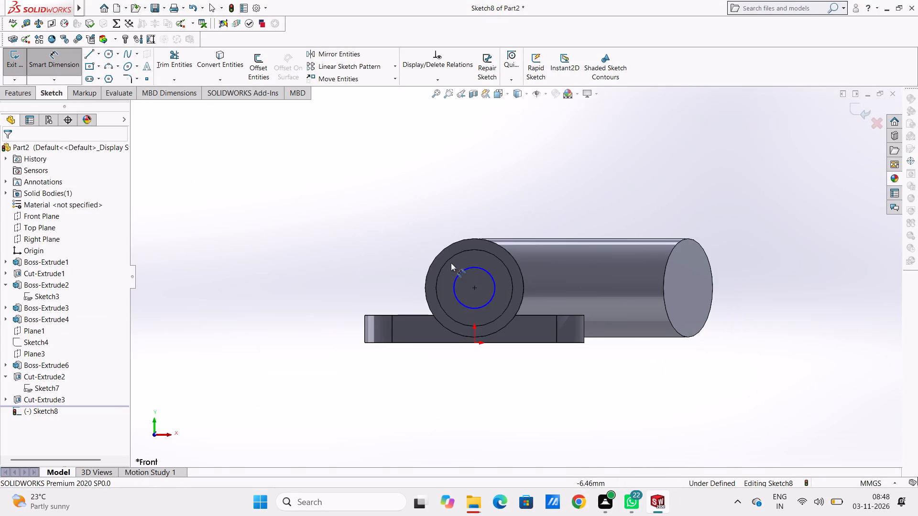
pyautogui.click(462, 272)
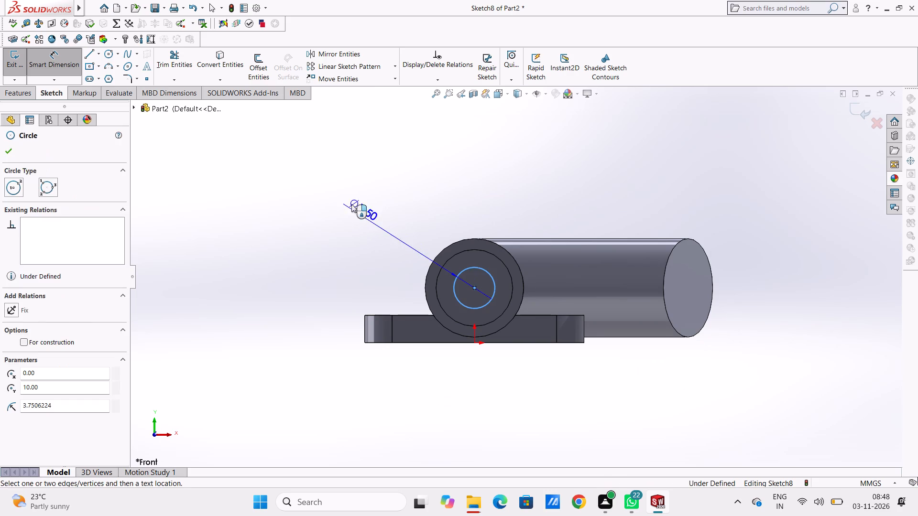
pyautogui.click(336, 184)
pyautogui.press('8')
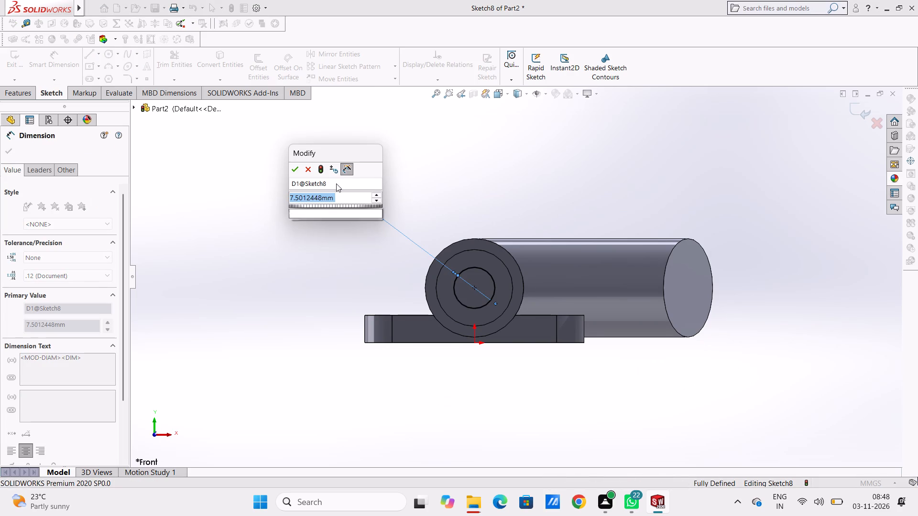
pyautogui.press('Return')
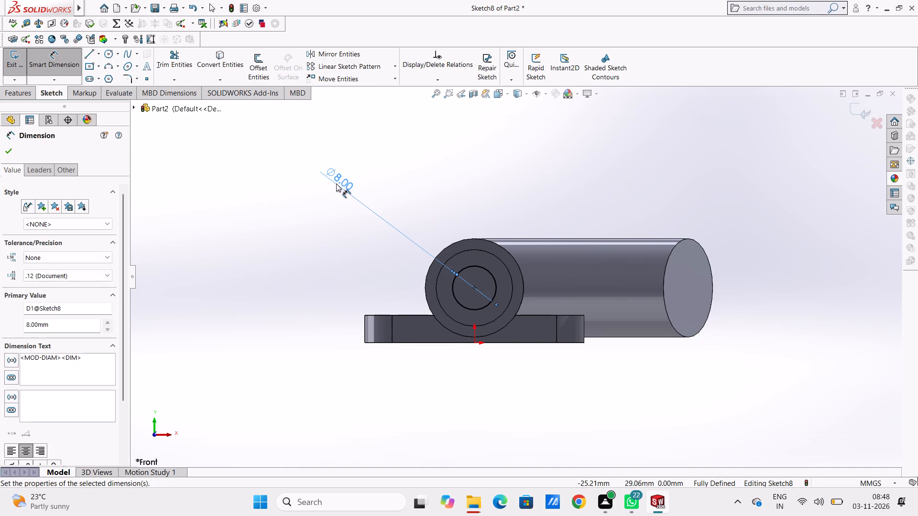
pyautogui.click(322, 225)
# Cut the 8 mm circle from its sketch plane with a Through All extruded cut along the main cylinder.
pyautogui.moveTo(289, 198); pyautogui.dragTo(317, 269, button='middle')
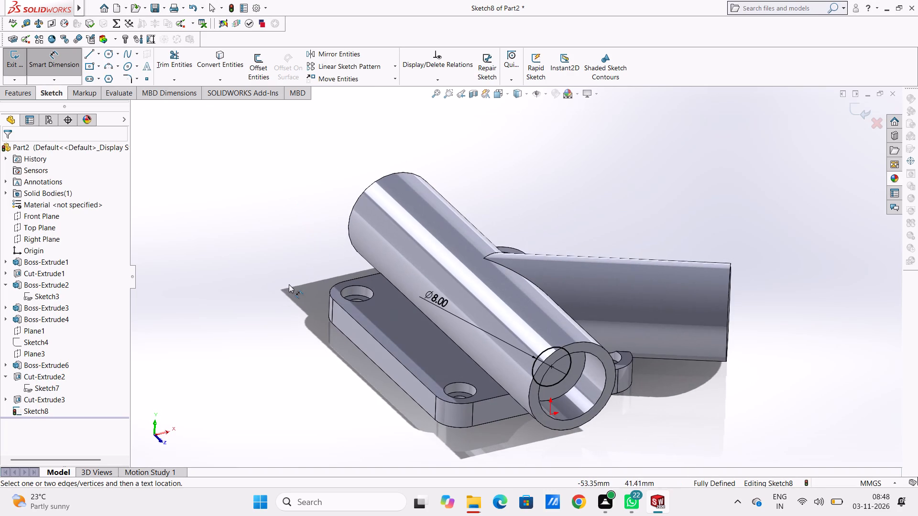
pyautogui.click(43, 64)
pyautogui.click(30, 90)
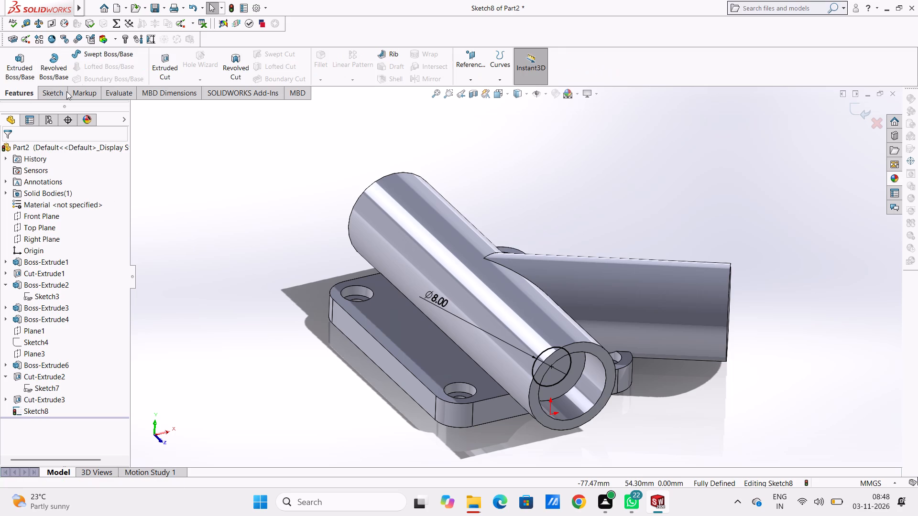
pyautogui.click(170, 65)
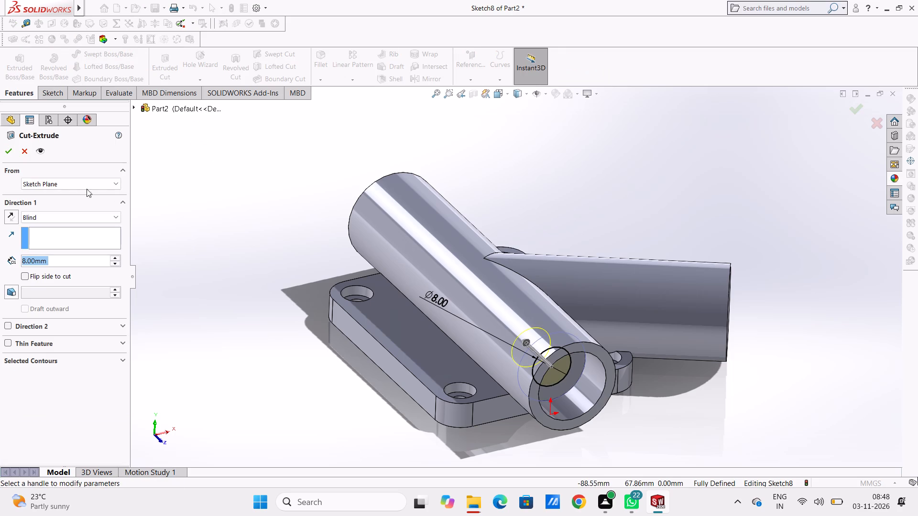
pyautogui.click(80, 185)
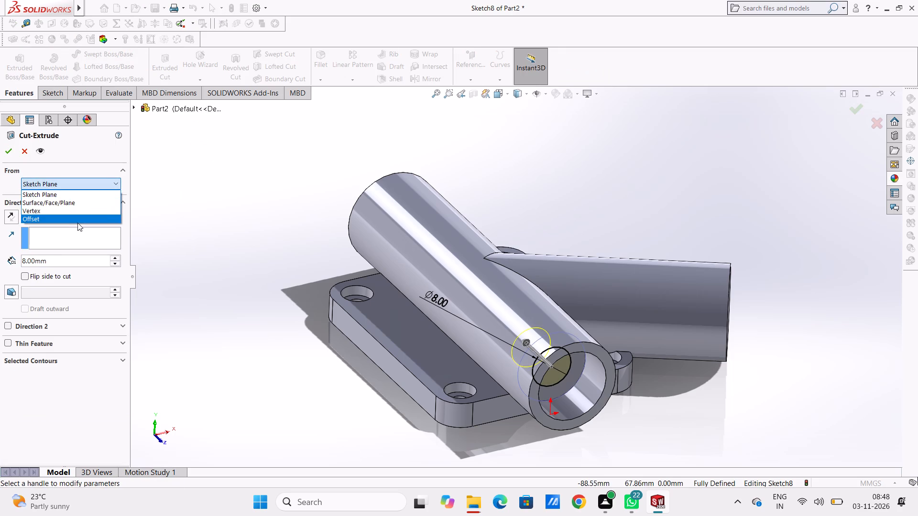
pyautogui.click(185, 213)
pyautogui.click(70, 219)
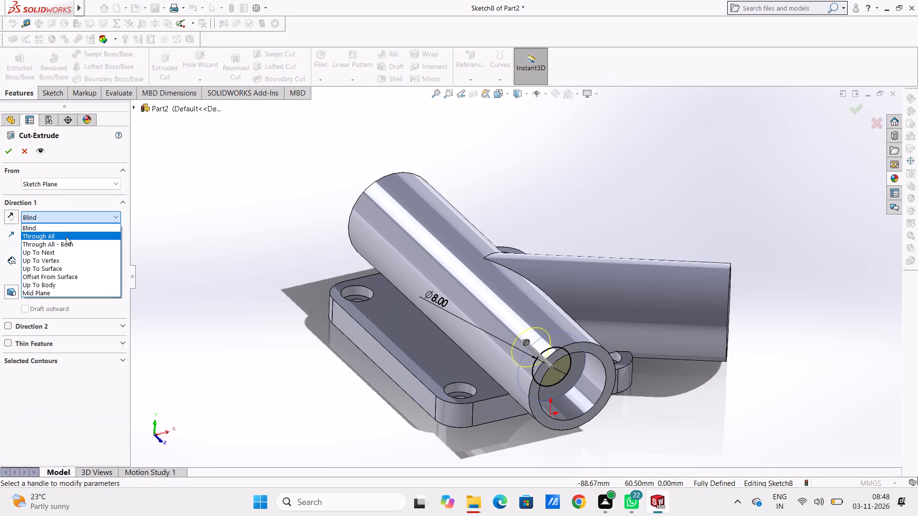
pyautogui.click(66, 236)
pyautogui.click(10, 151)
pyautogui.click(137, 192)
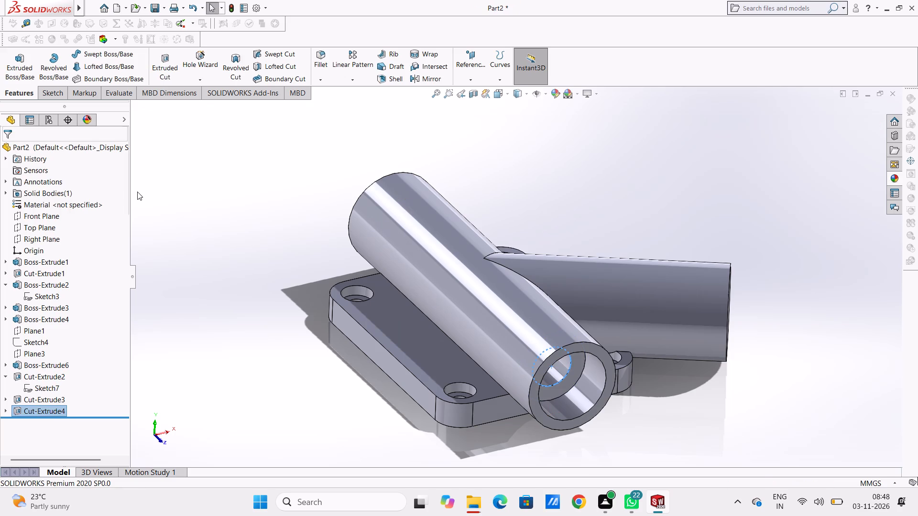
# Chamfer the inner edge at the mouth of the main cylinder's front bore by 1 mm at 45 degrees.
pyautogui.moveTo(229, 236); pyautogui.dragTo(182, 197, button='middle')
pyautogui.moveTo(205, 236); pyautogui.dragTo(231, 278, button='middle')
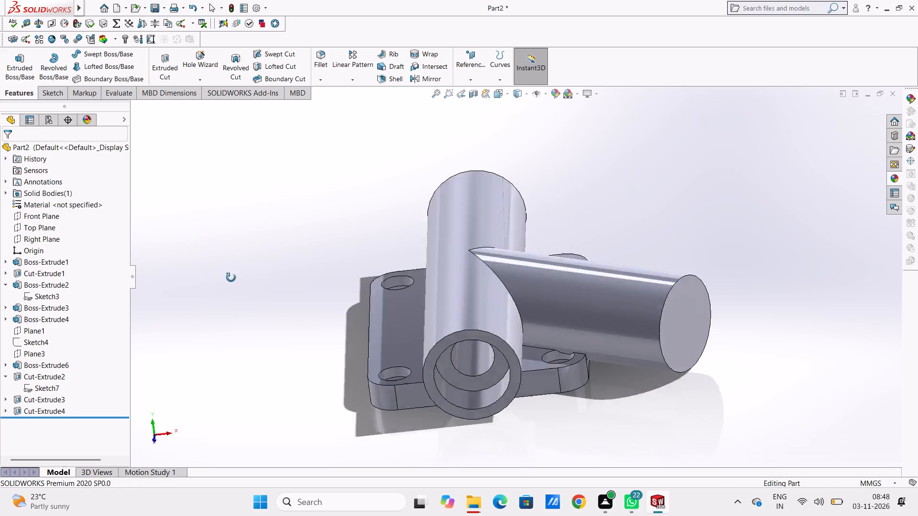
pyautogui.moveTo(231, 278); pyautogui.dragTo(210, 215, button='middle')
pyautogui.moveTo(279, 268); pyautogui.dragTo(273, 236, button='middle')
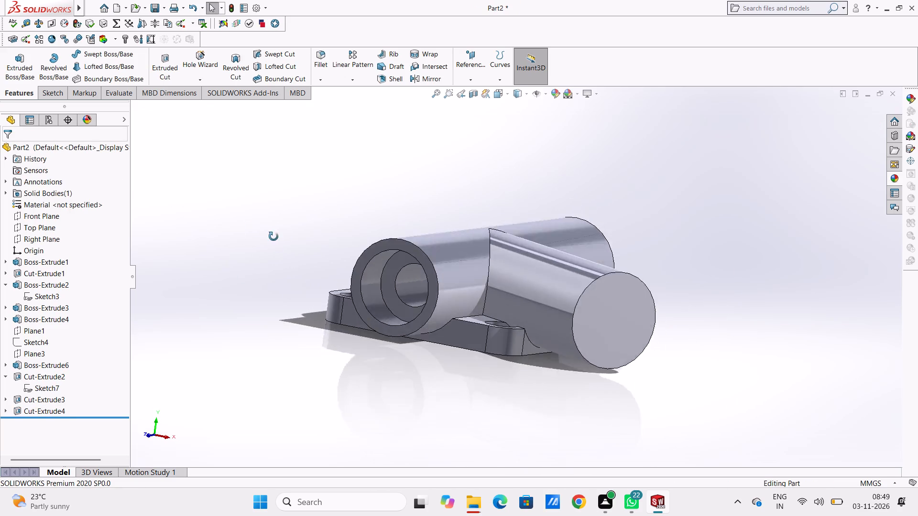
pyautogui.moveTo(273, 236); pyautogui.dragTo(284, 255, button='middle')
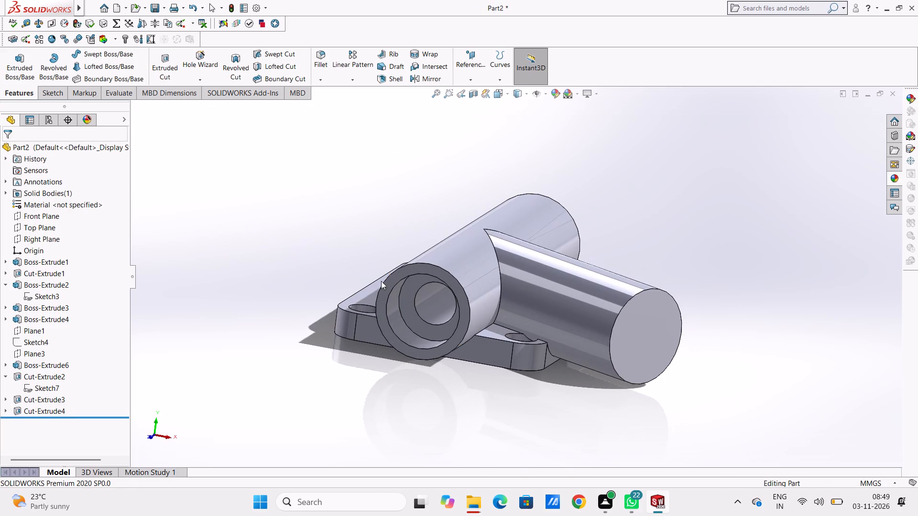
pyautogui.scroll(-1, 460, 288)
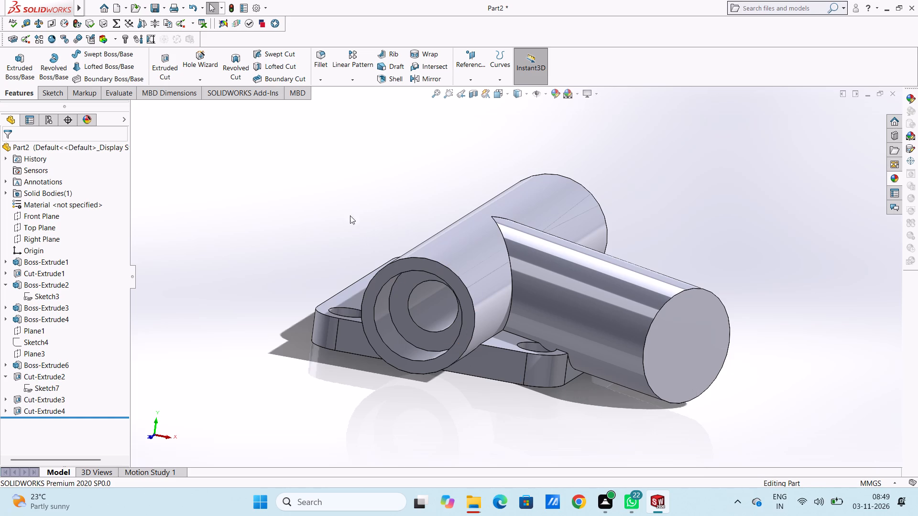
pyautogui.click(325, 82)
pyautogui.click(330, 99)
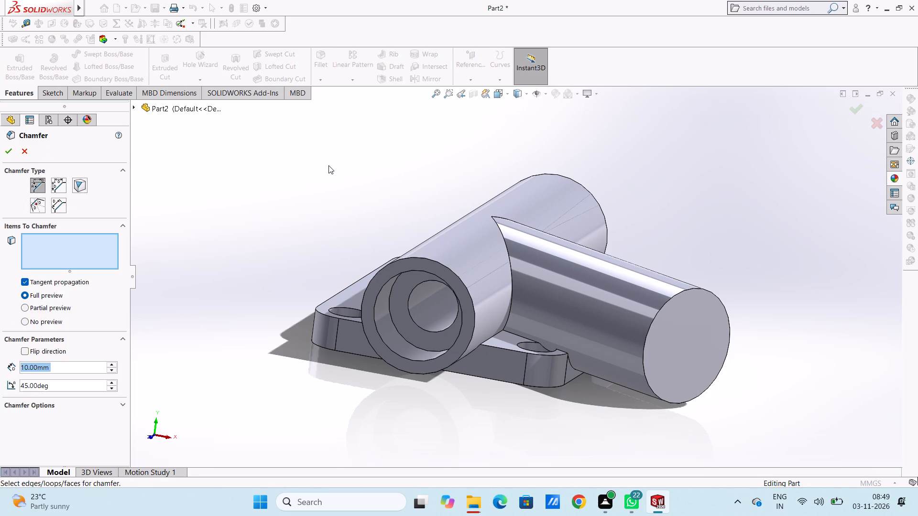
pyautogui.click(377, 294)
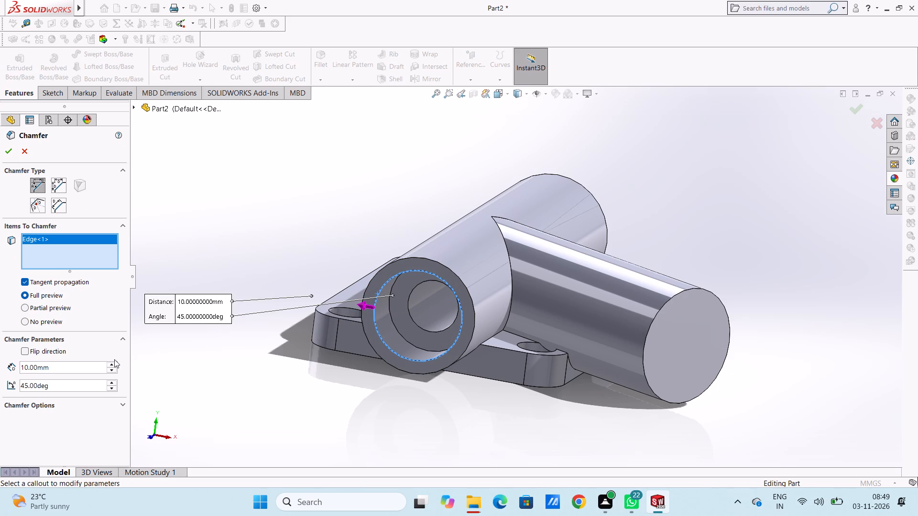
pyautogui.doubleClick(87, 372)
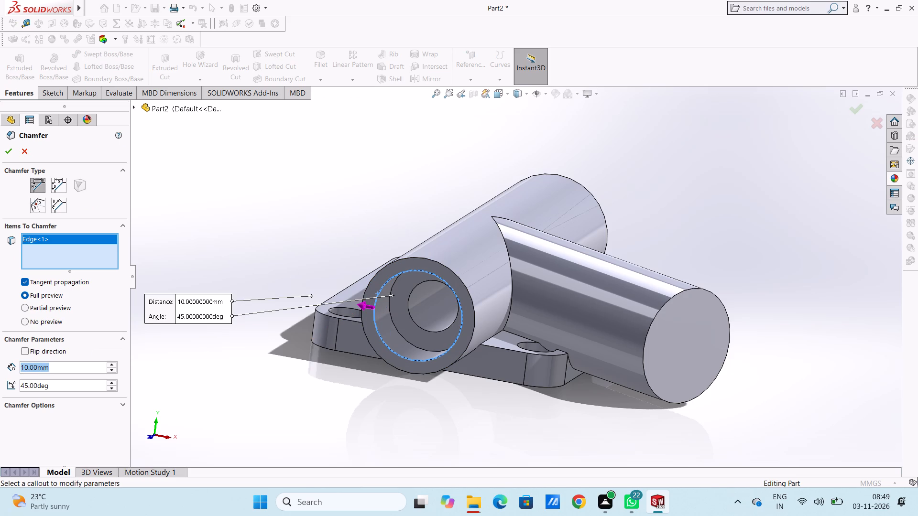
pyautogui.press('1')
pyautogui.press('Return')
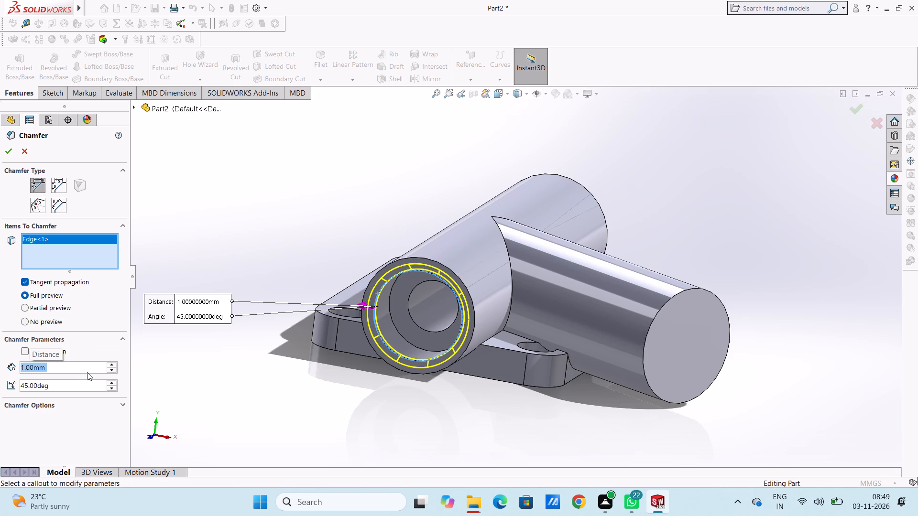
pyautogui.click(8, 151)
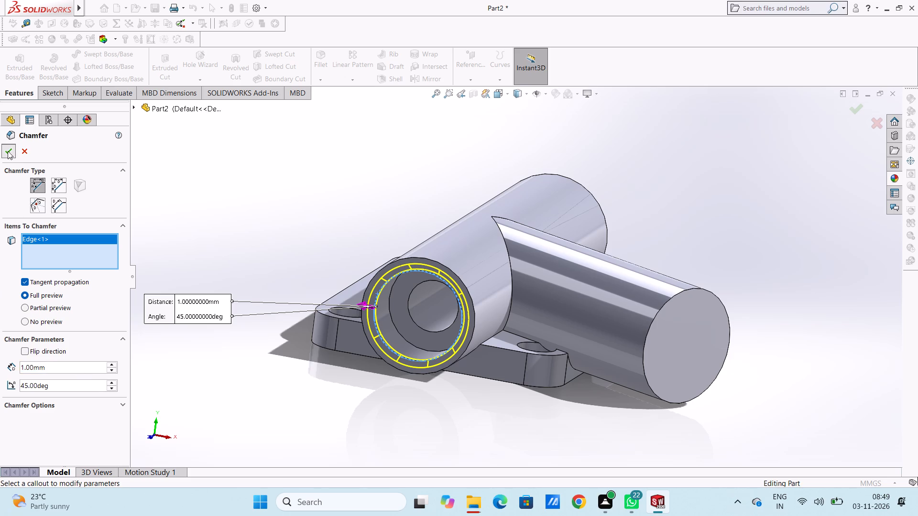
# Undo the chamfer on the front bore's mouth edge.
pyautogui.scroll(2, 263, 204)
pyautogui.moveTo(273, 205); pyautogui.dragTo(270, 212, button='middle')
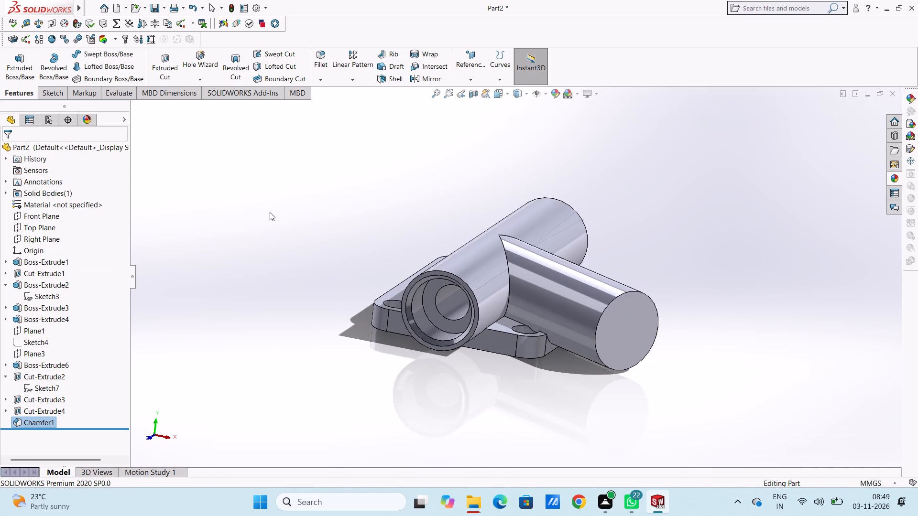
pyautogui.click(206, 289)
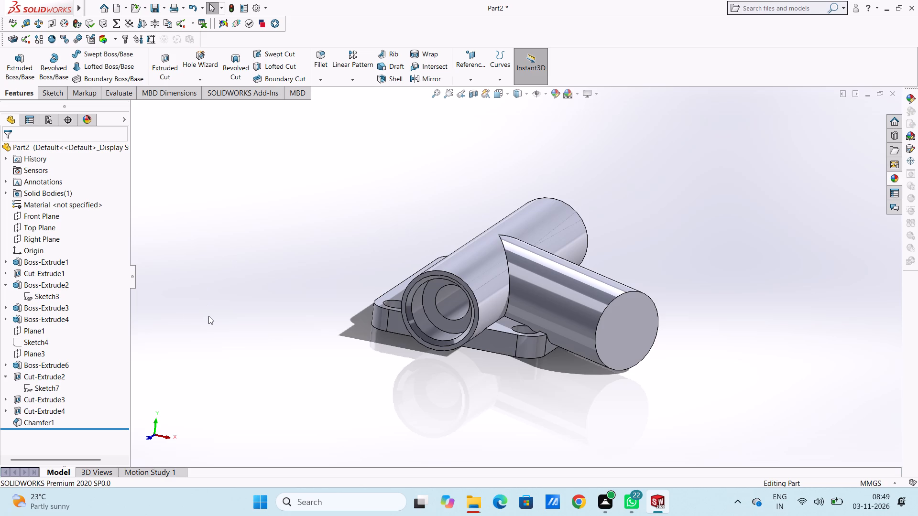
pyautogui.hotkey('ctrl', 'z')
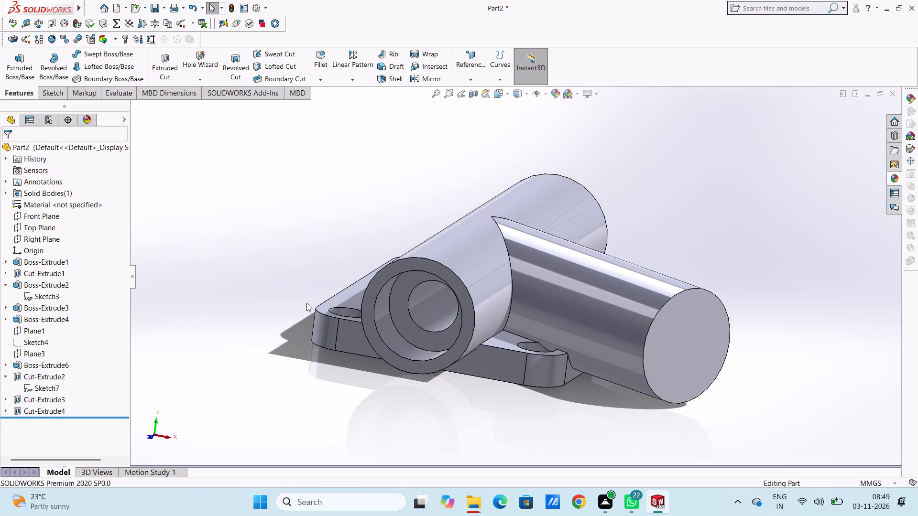
# Start a sketch on the flat end face of the angled branch cylinder.
pyautogui.scroll(1, 288, 309)
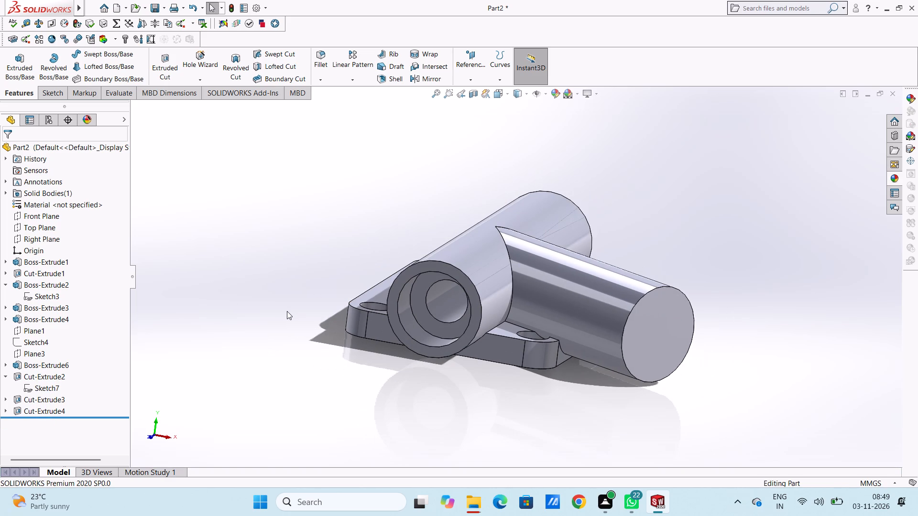
pyautogui.hotkey('ctrl', '1')
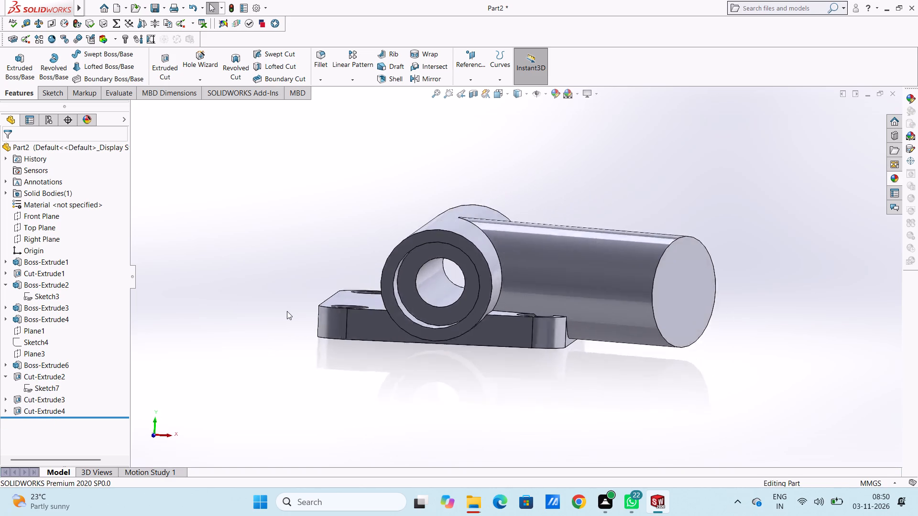
pyautogui.moveTo(319, 290); pyautogui.dragTo(268, 290, button='middle')
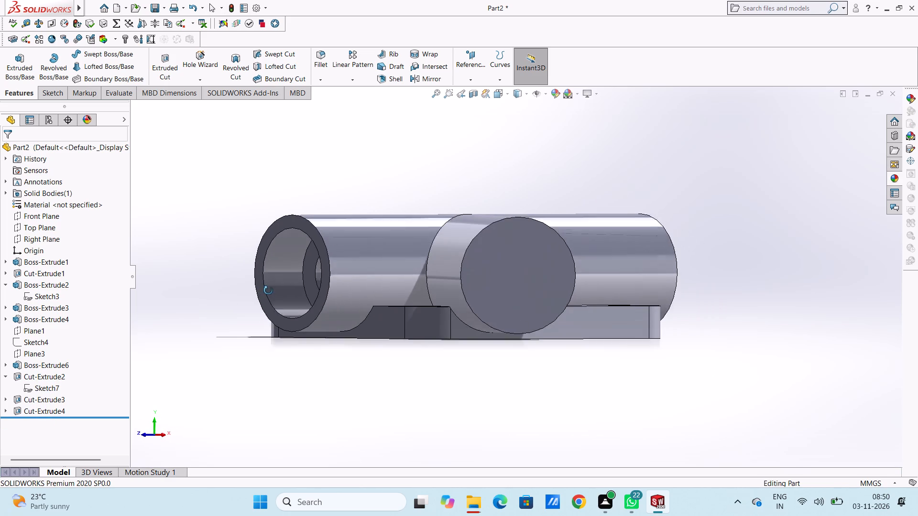
pyautogui.moveTo(268, 290); pyautogui.dragTo(266, 295, button='middle')
pyautogui.moveTo(257, 295); pyautogui.dragTo(252, 292, button='middle')
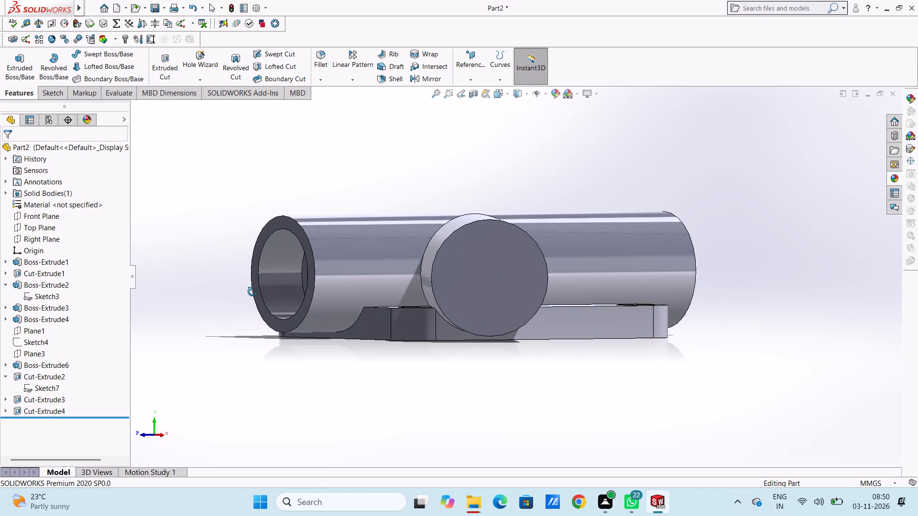
pyautogui.moveTo(252, 292); pyautogui.dragTo(267, 315, button='middle')
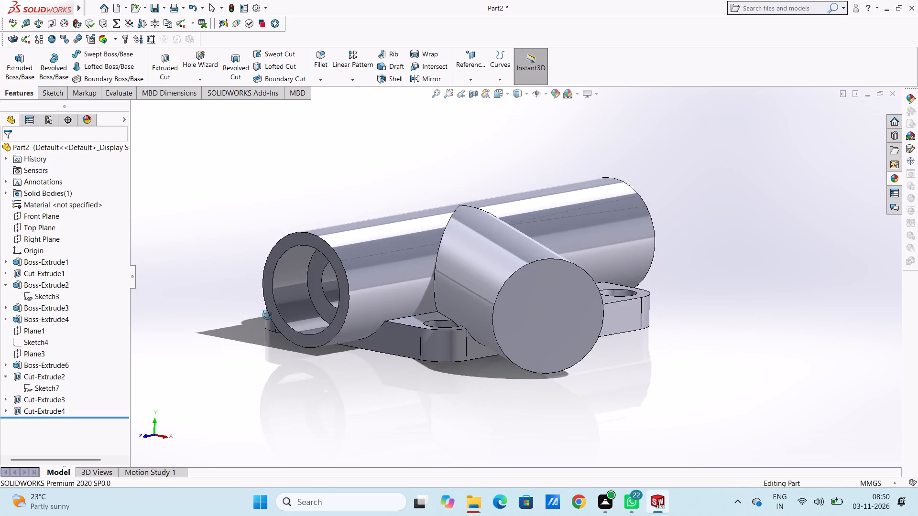
pyautogui.moveTo(267, 315); pyautogui.dragTo(250, 286, button='middle')
pyautogui.click(458, 271)
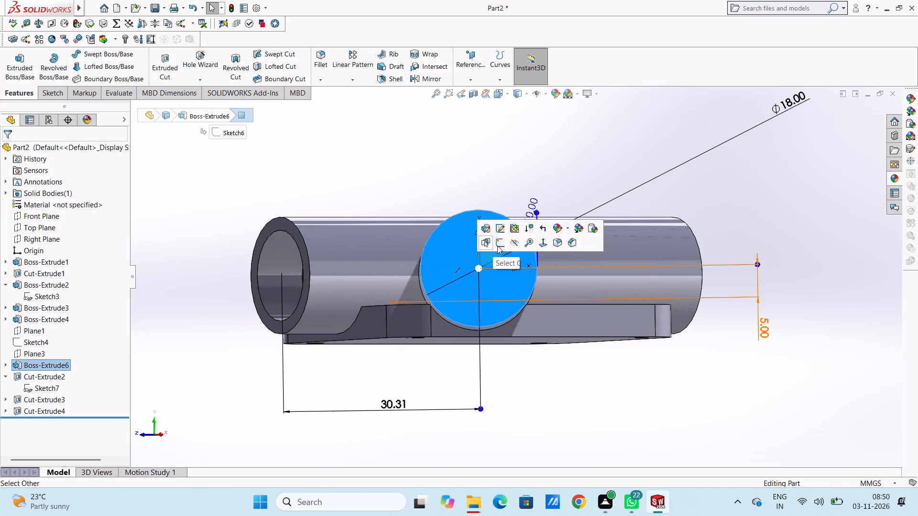
pyautogui.click(498, 245)
pyautogui.click(510, 177)
pyautogui.middleClick(509, 178)
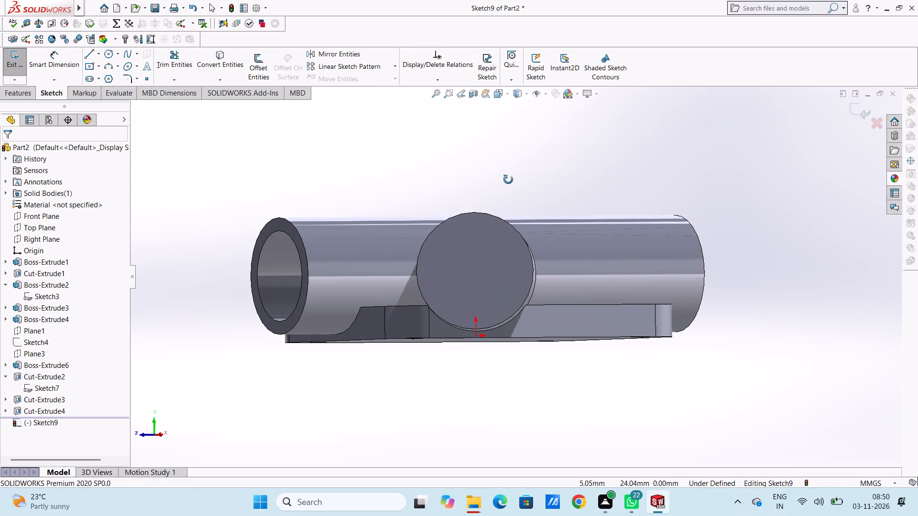
# Draw a circle about 5.47 mm in radius centered on the branch's end face.
pyautogui.click(107, 55)
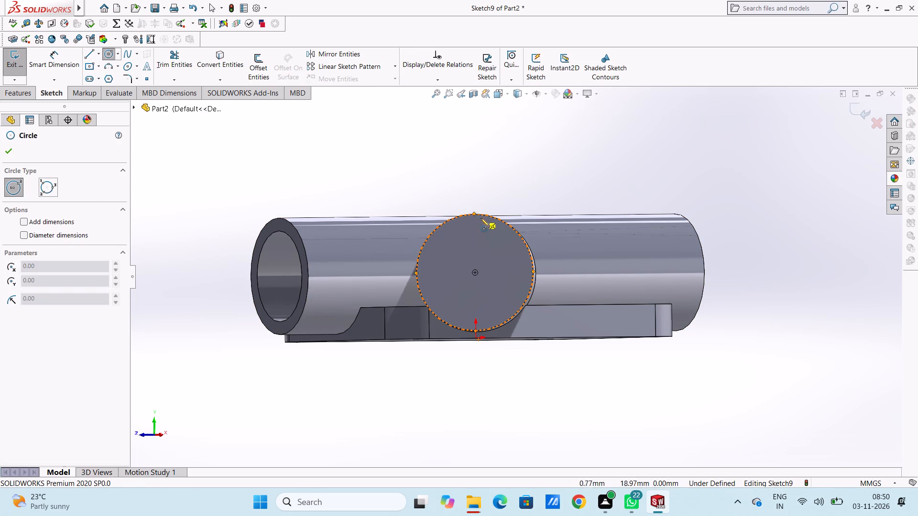
pyautogui.click(475, 271)
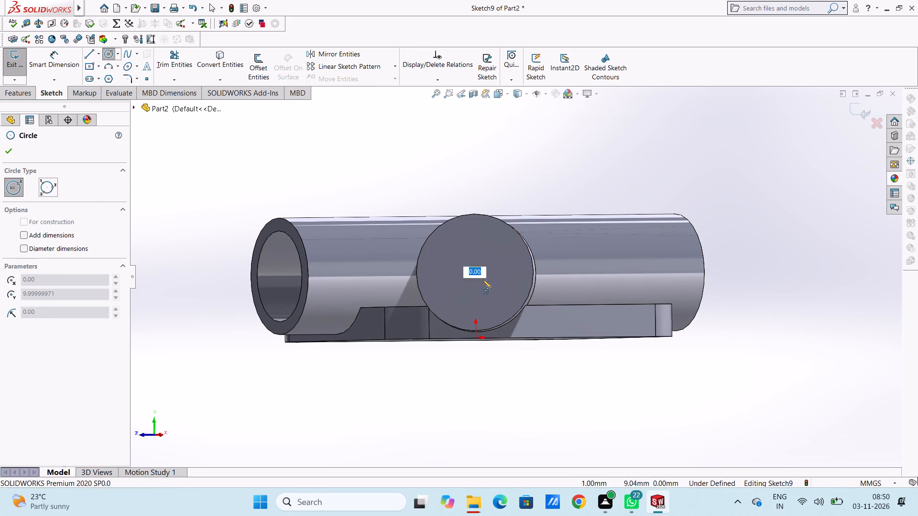
pyautogui.click(509, 283)
pyautogui.rightClick(555, 136)
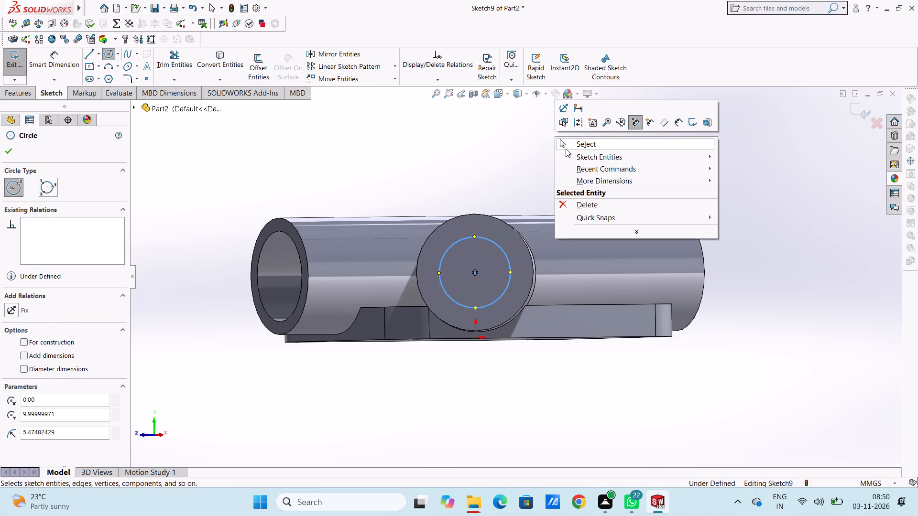
pyautogui.click(564, 147)
pyautogui.click(548, 151)
# Set the diameter of the circle on the branch's end face to 14 mm.
pyautogui.click(57, 62)
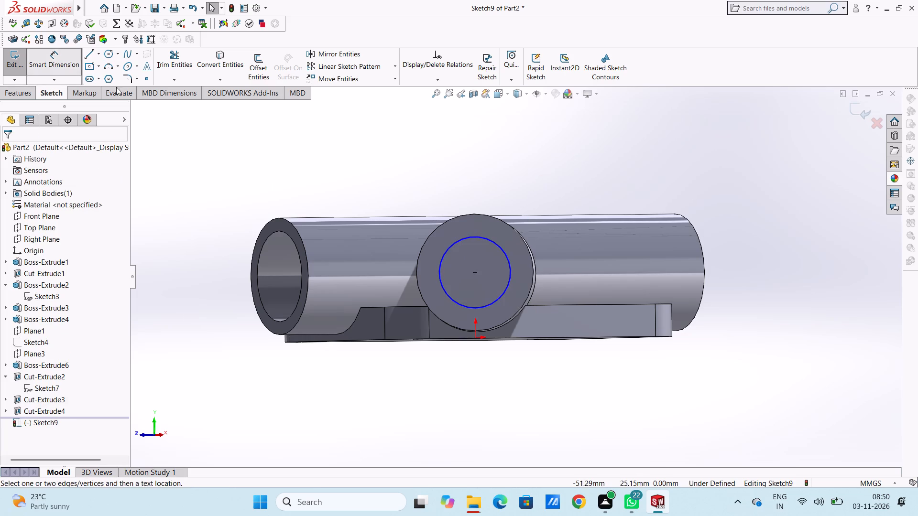
pyautogui.click(451, 242)
pyautogui.click(352, 146)
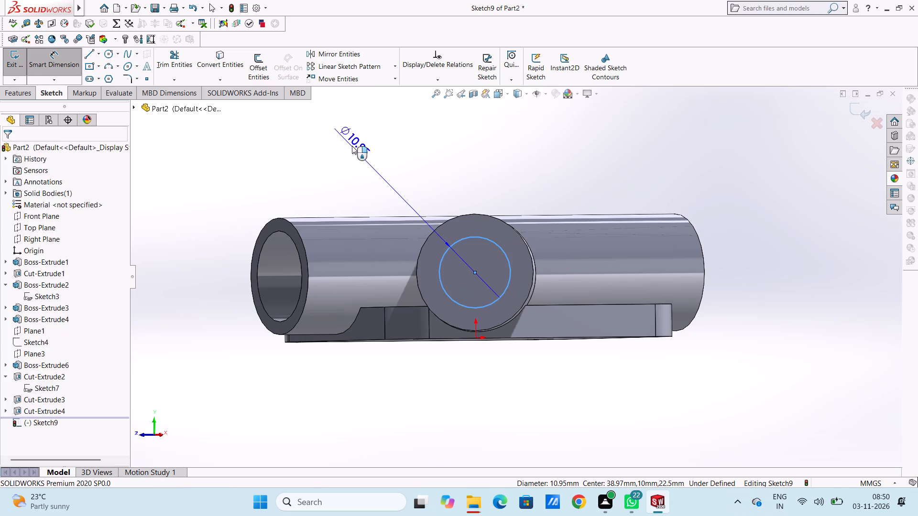
pyautogui.write('14')
pyautogui.press('Return')
pyautogui.click(323, 182)
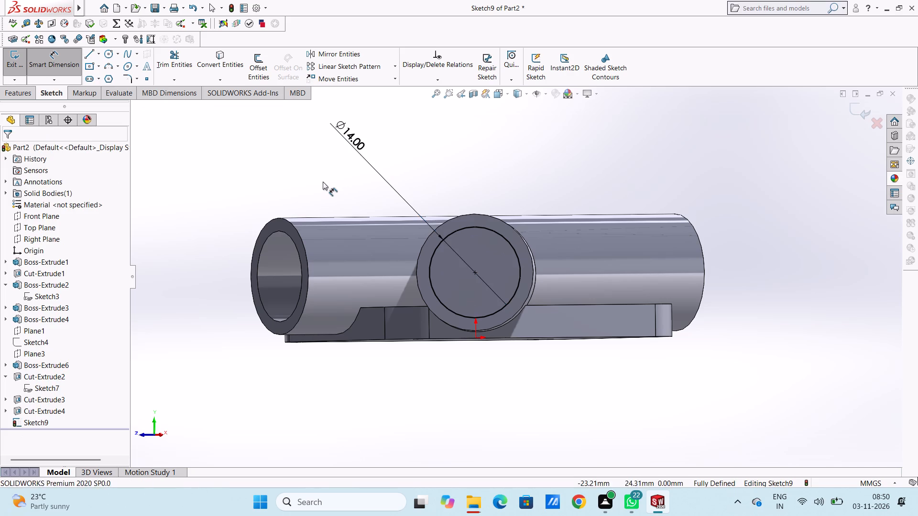
pyautogui.moveTo(317, 175); pyautogui.dragTo(331, 200, button='middle')
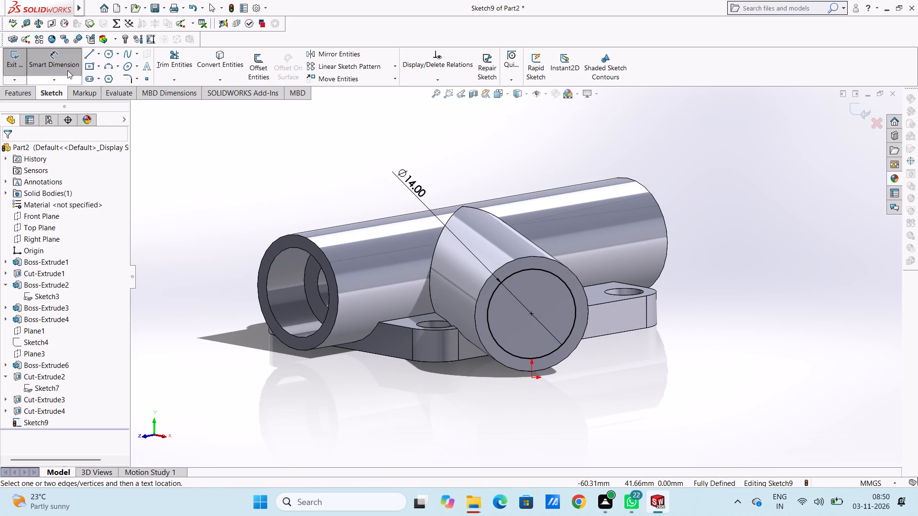
pyautogui.click(66, 65)
# Cut-extrude the 14 mm circle 8 mm blind into the end of the branch cylinder.
pyautogui.click(27, 92)
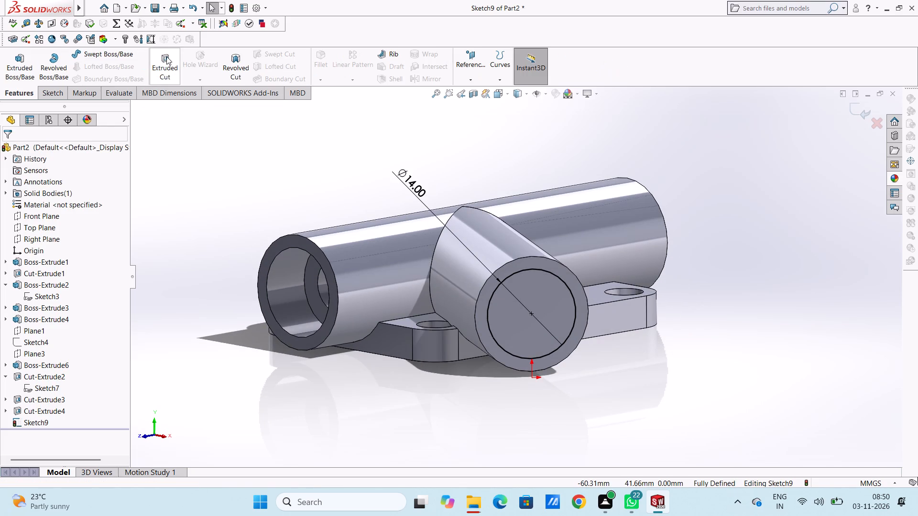
pyautogui.click(166, 56)
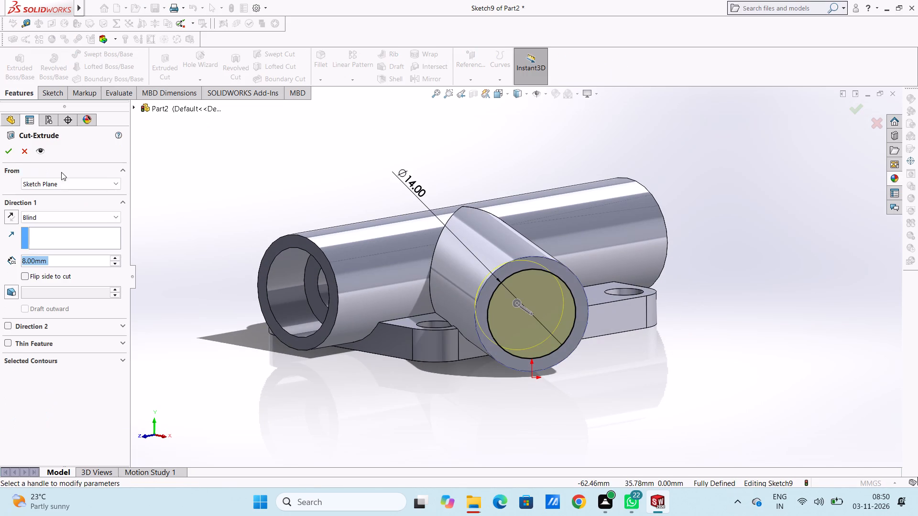
pyautogui.click(12, 154)
pyautogui.click(210, 180)
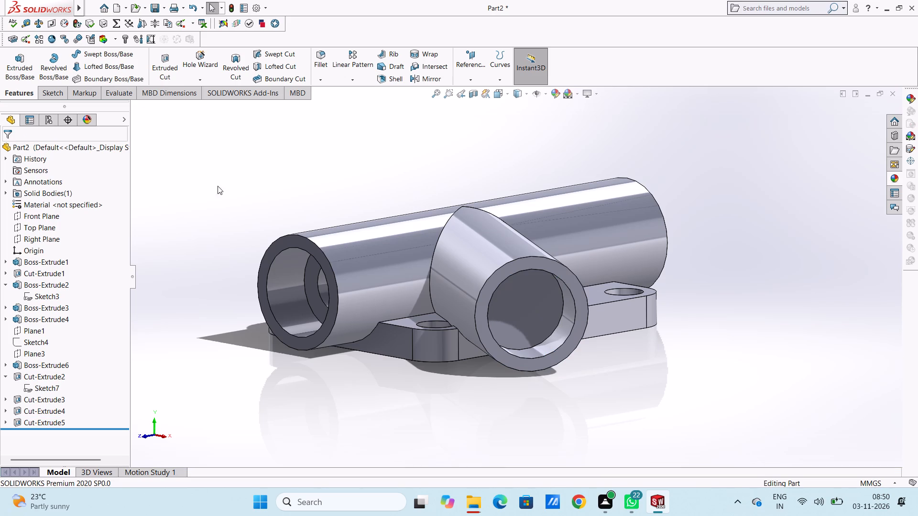
# Sketch a circle about 4.5 mm in radius on the floor of the branch's 14 mm bore, centered on it.
pyautogui.moveTo(222, 182); pyautogui.dragTo(207, 156, button='middle')
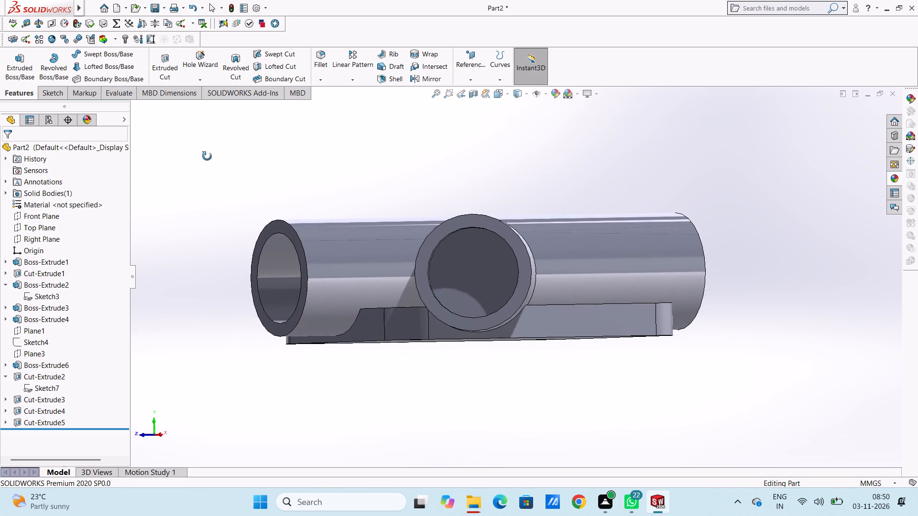
pyautogui.moveTo(207, 156); pyautogui.dragTo(208, 156, button='middle')
pyautogui.click(479, 269)
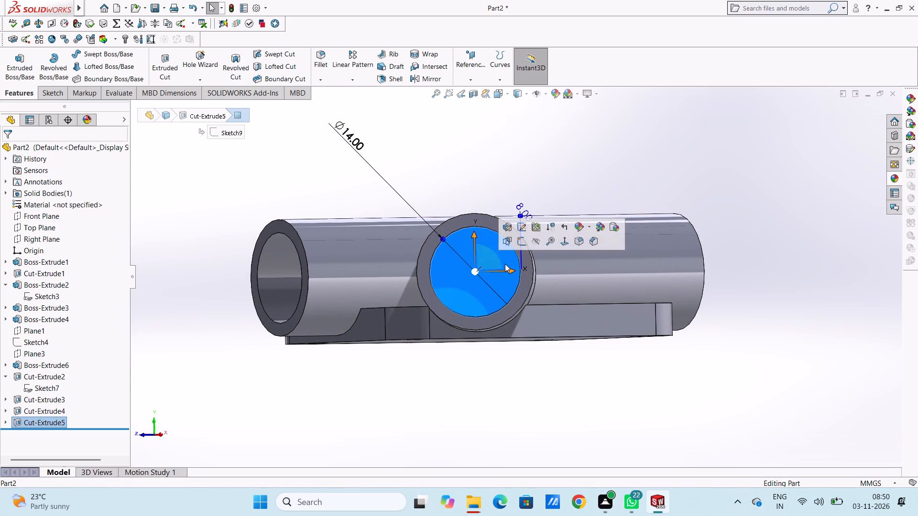
pyautogui.click(518, 245)
pyautogui.click(509, 186)
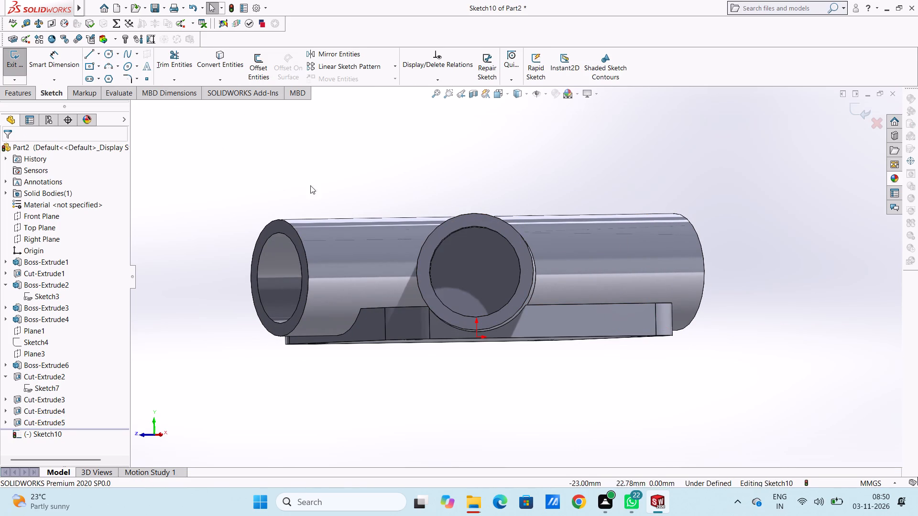
pyautogui.click(106, 50)
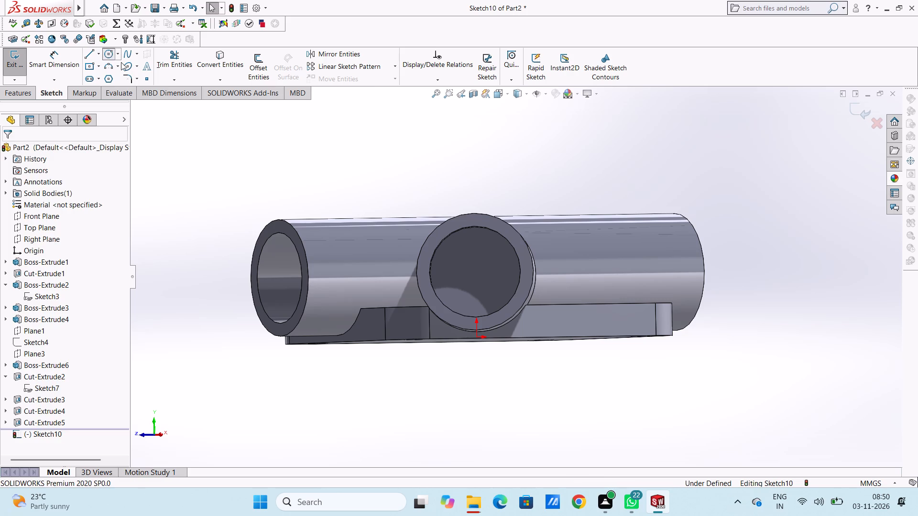
pyautogui.click(476, 271)
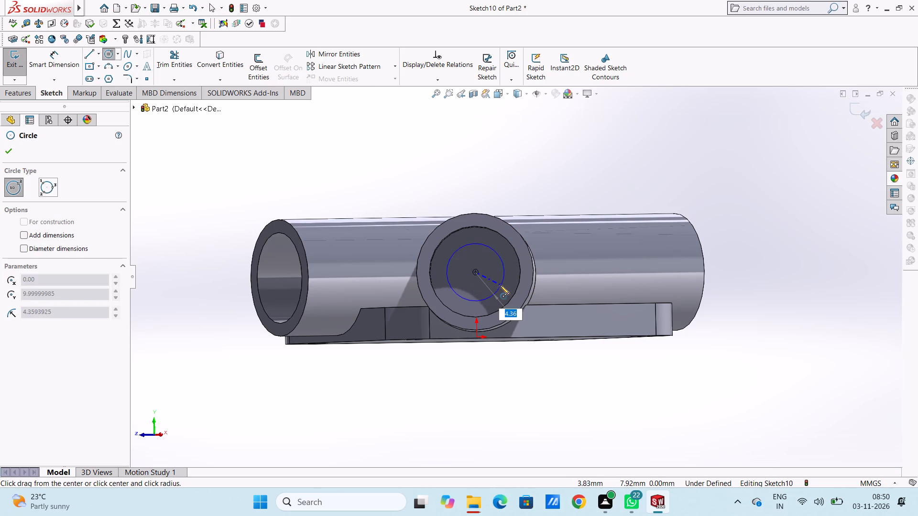
pyautogui.click(502, 286)
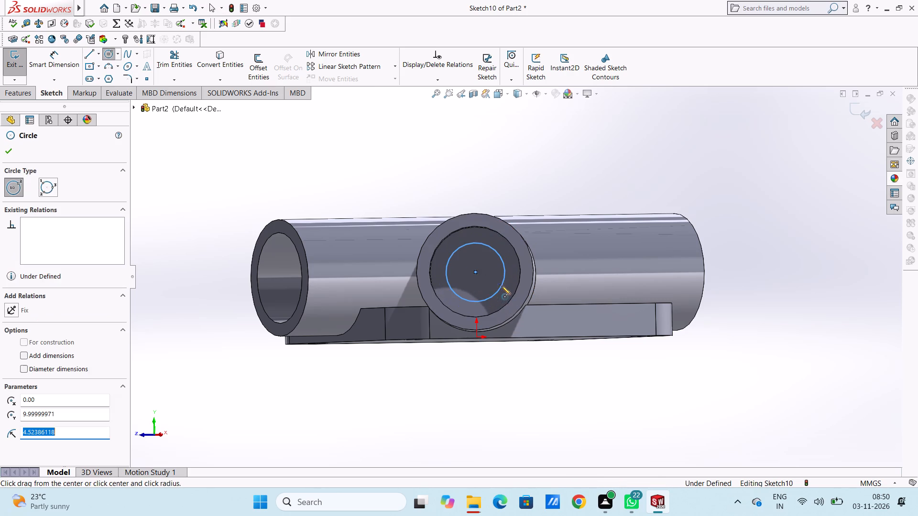
pyautogui.click(7, 150)
pyautogui.click(167, 173)
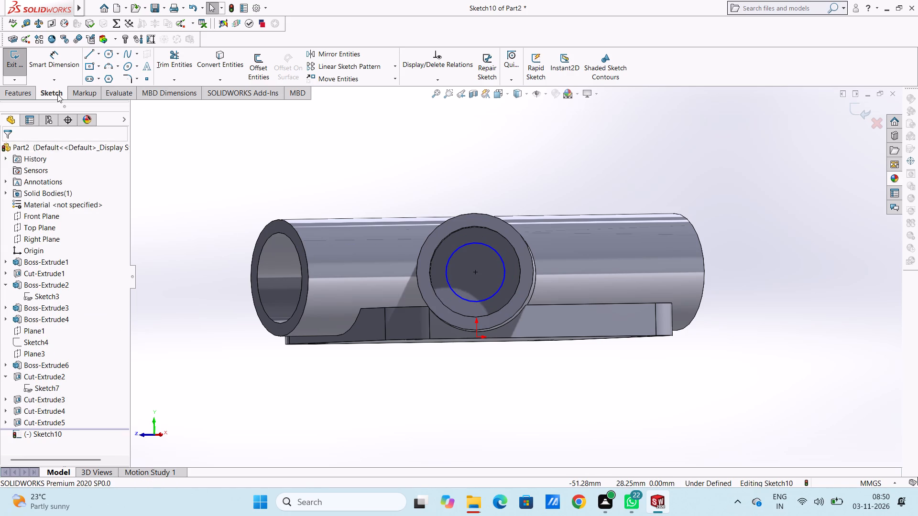
# Dimension the circle on the branch bore's floor to a diameter of 8 mm.
pyautogui.click(45, 59)
pyautogui.click(452, 253)
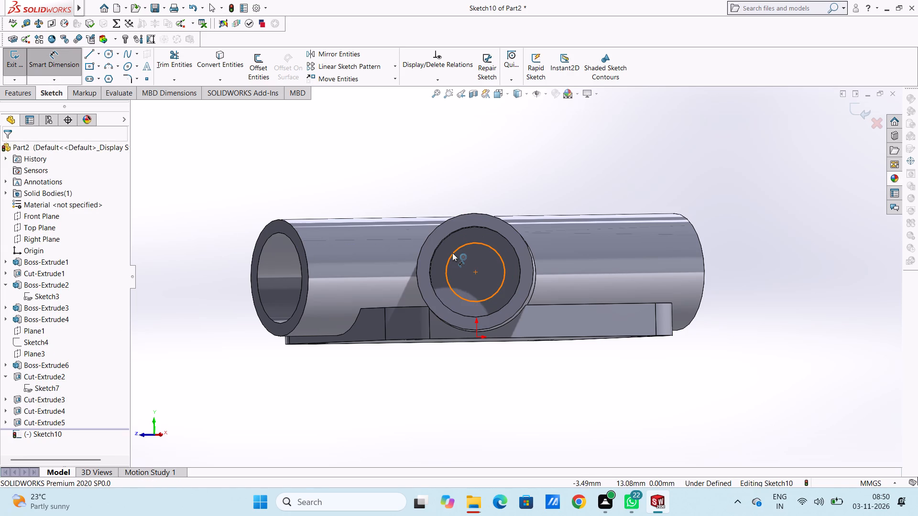
pyautogui.click(685, 151)
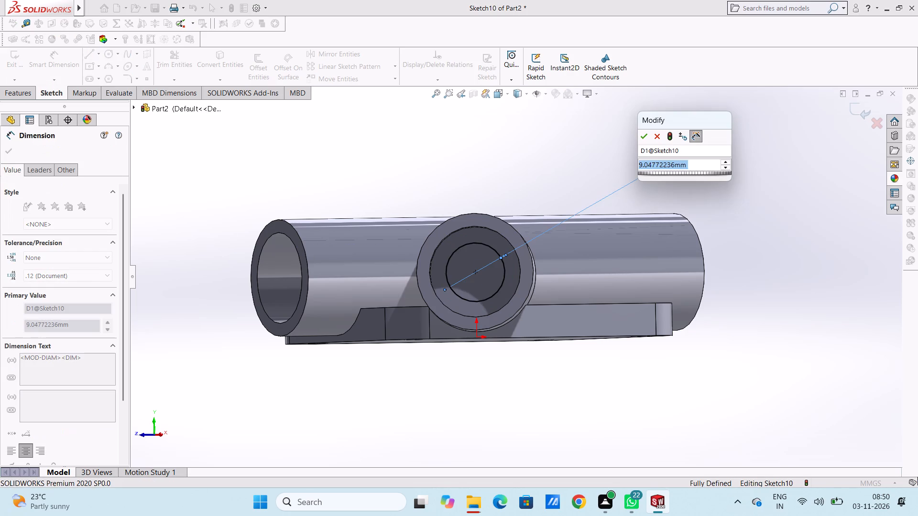
pyautogui.press('8')
pyautogui.press('Return')
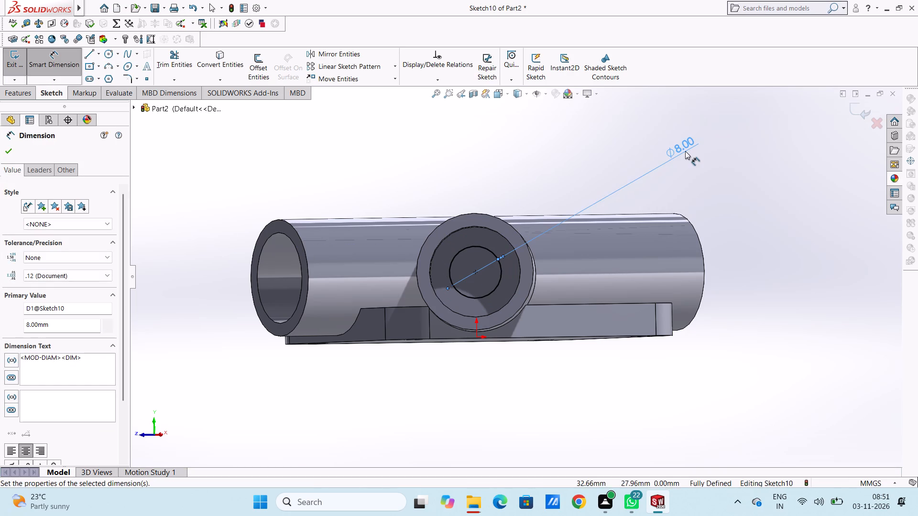
pyautogui.click(501, 160)
pyautogui.moveTo(465, 147); pyautogui.dragTo(486, 172, button='middle')
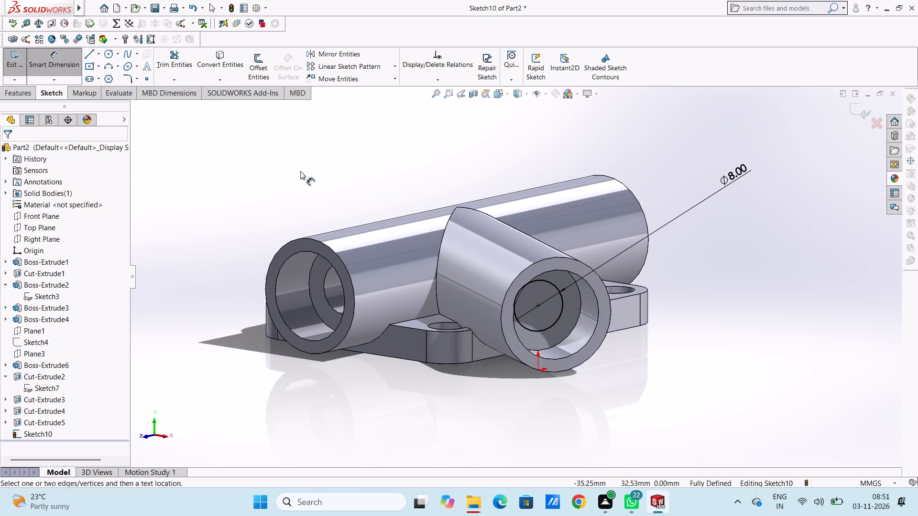
pyautogui.click(62, 70)
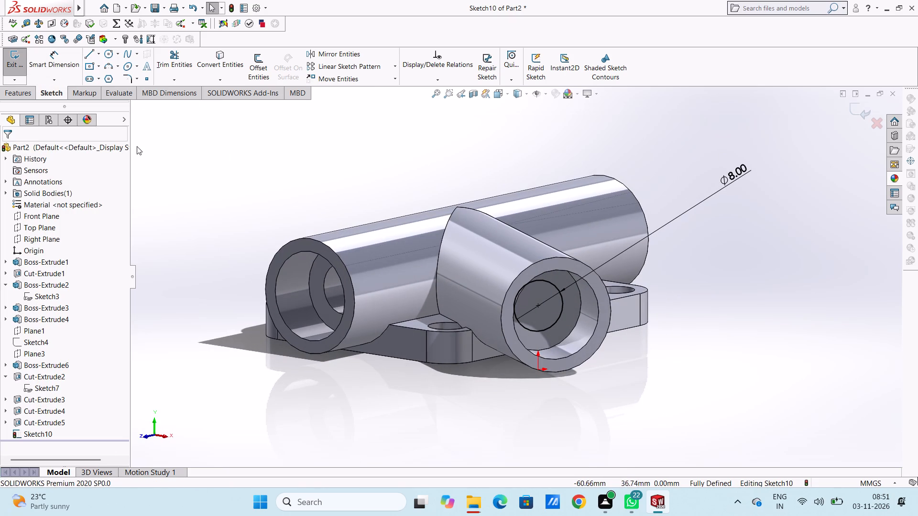
# Cut-extrude the 8 mm circle from the branch bore's floor with the Up To Body end condition, using the part's body.
pyautogui.click(23, 95)
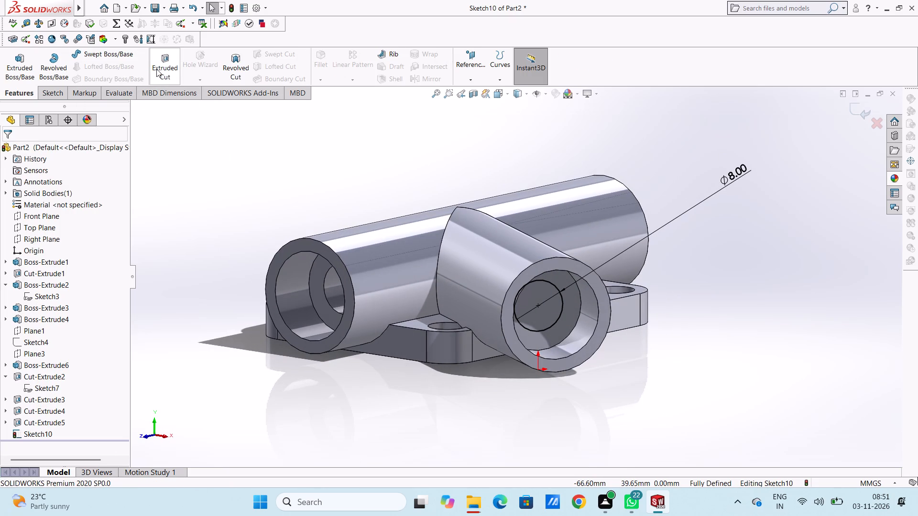
pyautogui.click(164, 63)
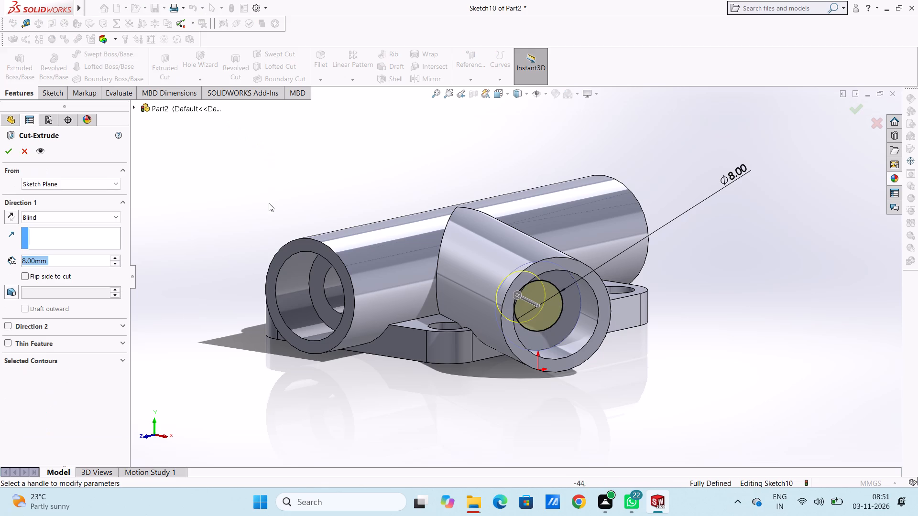
pyautogui.moveTo(269, 203); pyautogui.dragTo(317, 178, button='middle')
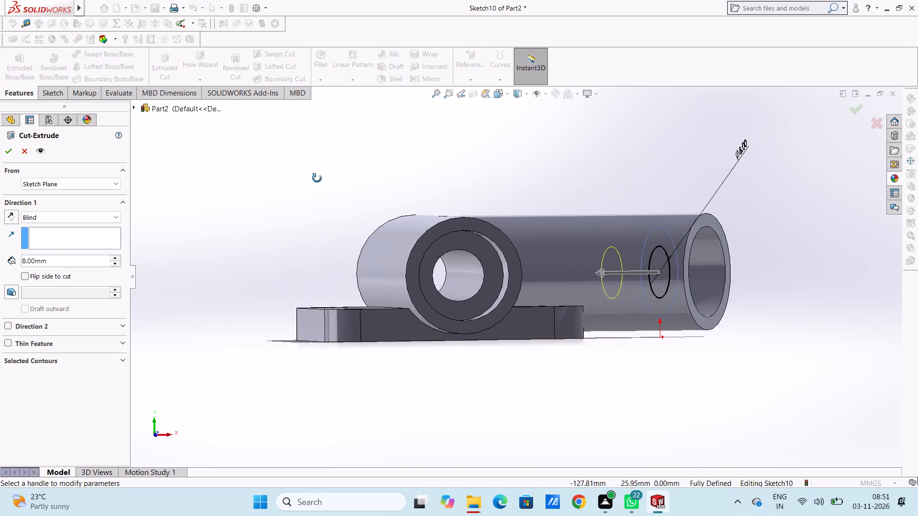
pyautogui.moveTo(317, 178); pyautogui.dragTo(308, 180, button='middle')
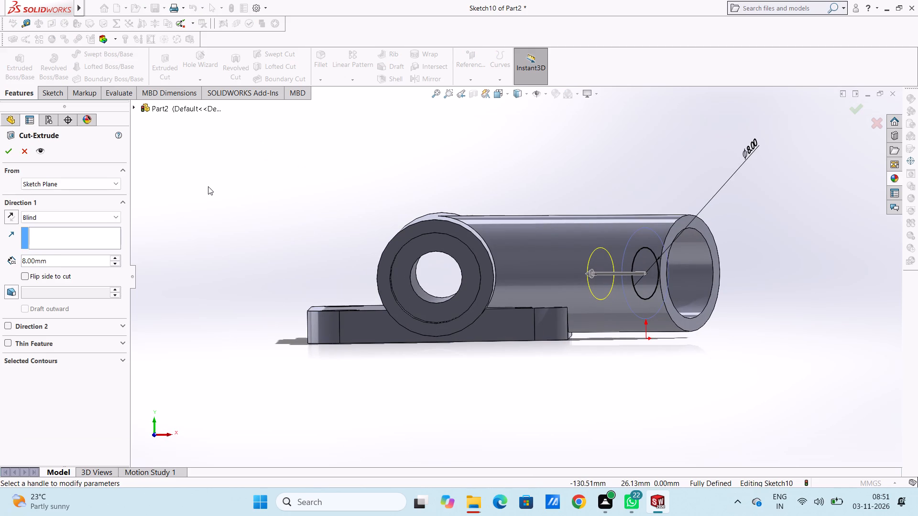
pyautogui.click(65, 220)
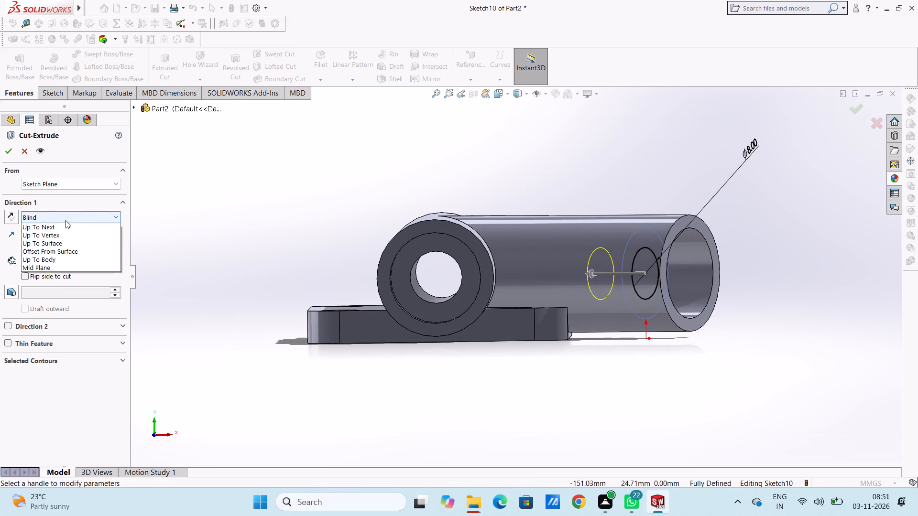
pyautogui.click(69, 236)
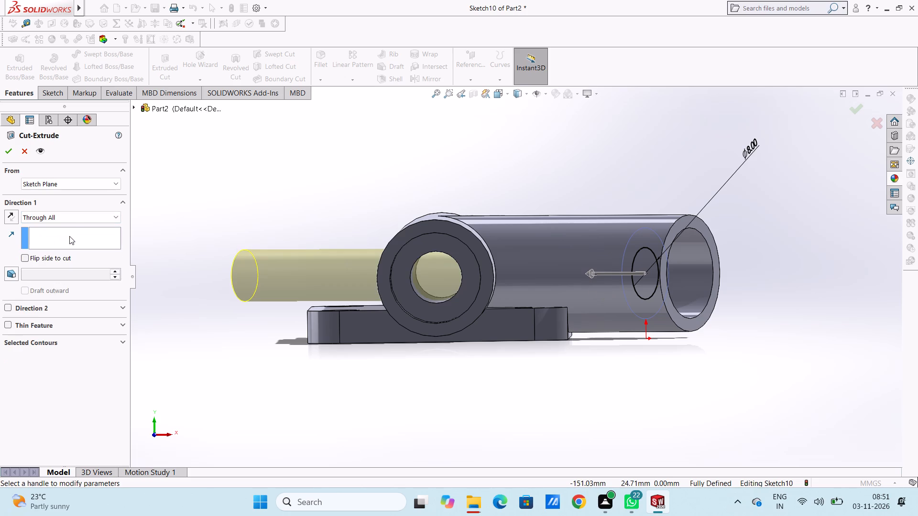
pyautogui.click(73, 217)
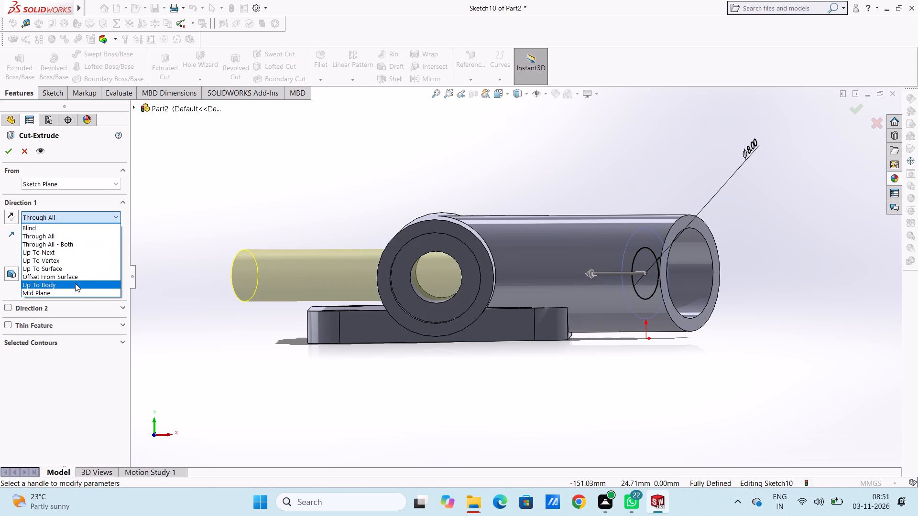
pyautogui.click(75, 283)
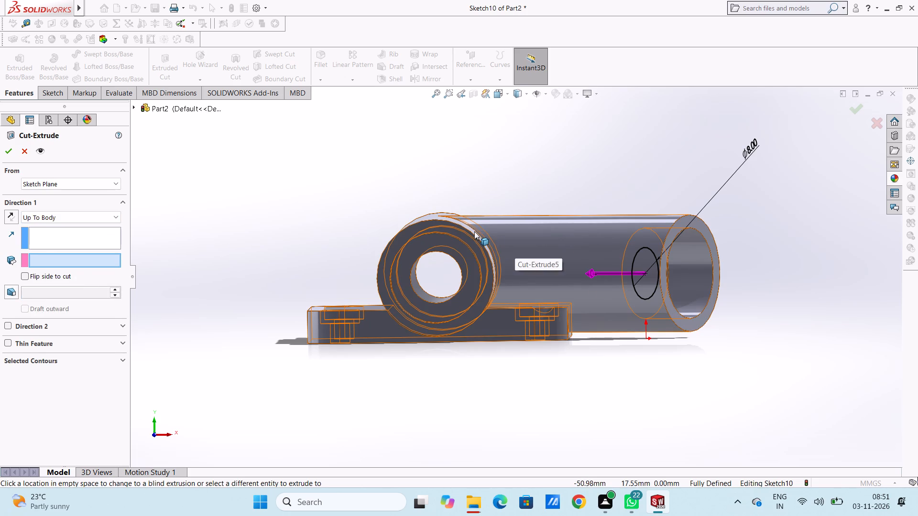
pyautogui.click(474, 231)
pyautogui.moveTo(350, 210); pyautogui.dragTo(361, 200, button='middle')
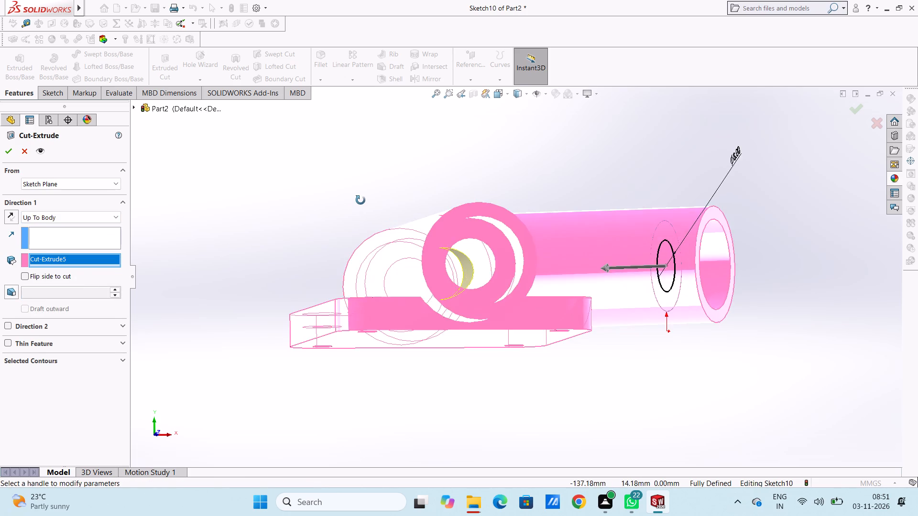
pyautogui.moveTo(361, 200); pyautogui.dragTo(352, 202, button='middle')
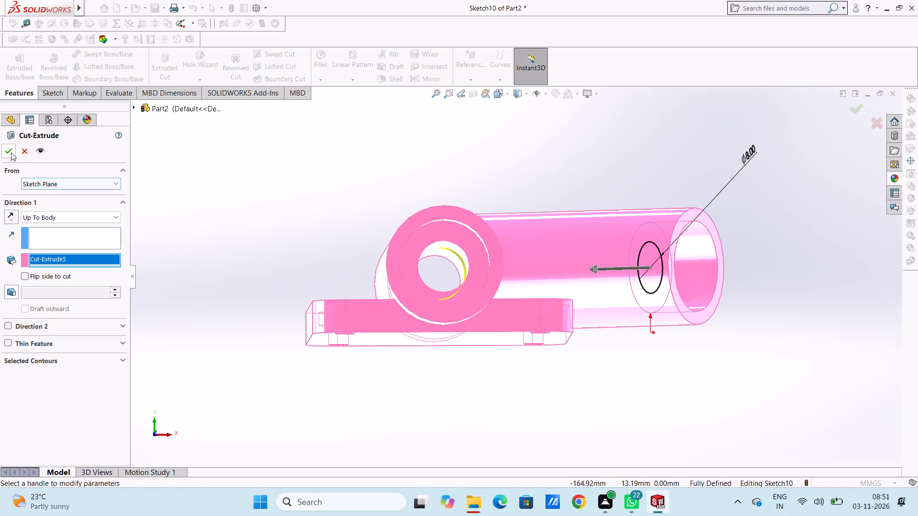
pyautogui.click(7, 150)
pyautogui.click(240, 226)
# Examine the branch bore, the main cylinder's bores and the base plate from several sides.
pyautogui.moveTo(266, 223); pyautogui.dragTo(270, 223, button='middle')
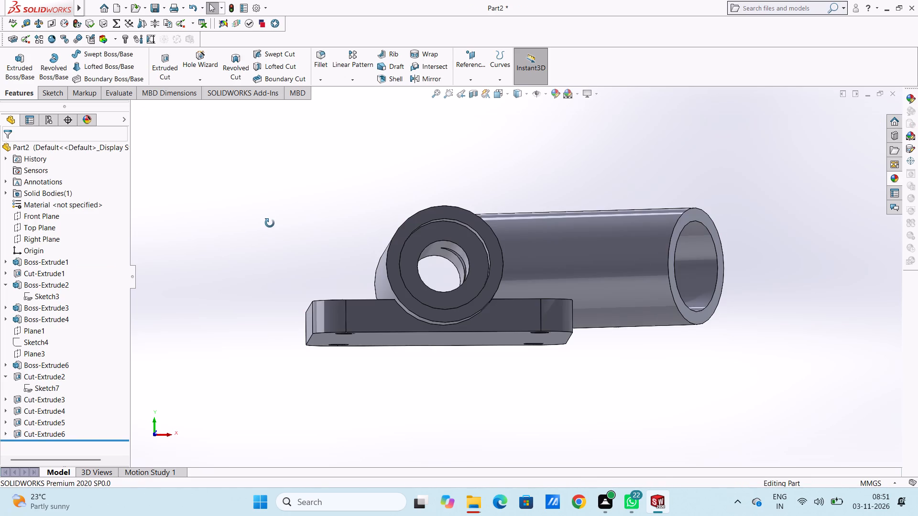
pyautogui.moveTo(270, 223); pyautogui.dragTo(205, 252, button='middle')
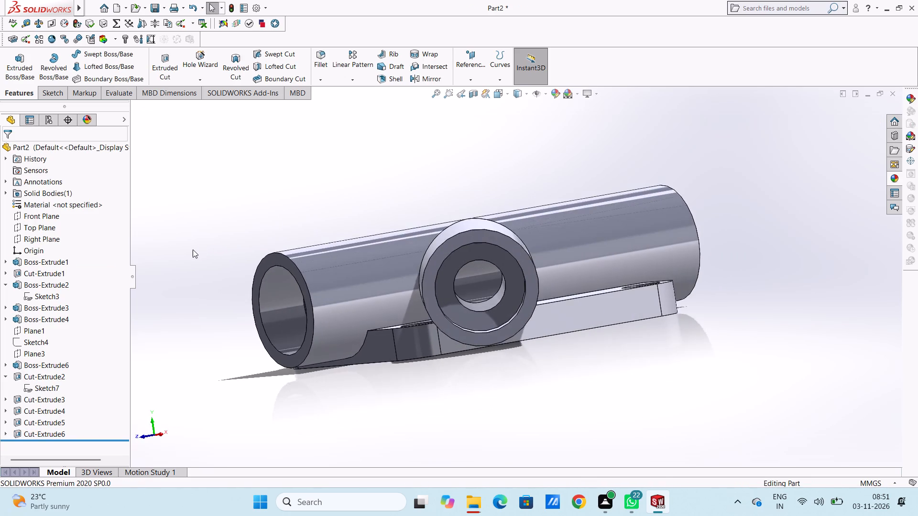
pyautogui.moveTo(193, 249); pyautogui.dragTo(222, 241, button='middle')
pyautogui.scroll(2, 242, 242)
pyautogui.moveTo(290, 248); pyautogui.dragTo(241, 248, button='middle')
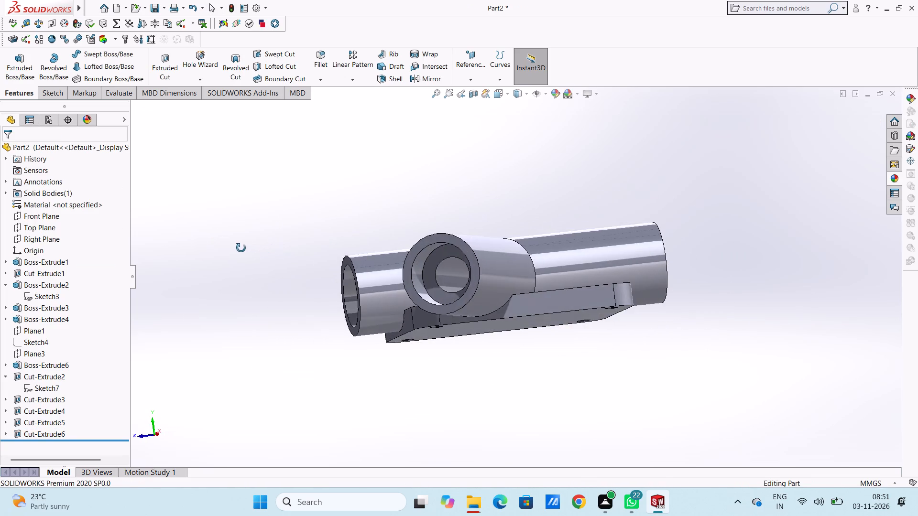
pyautogui.moveTo(241, 248); pyautogui.dragTo(331, 317, button='middle')
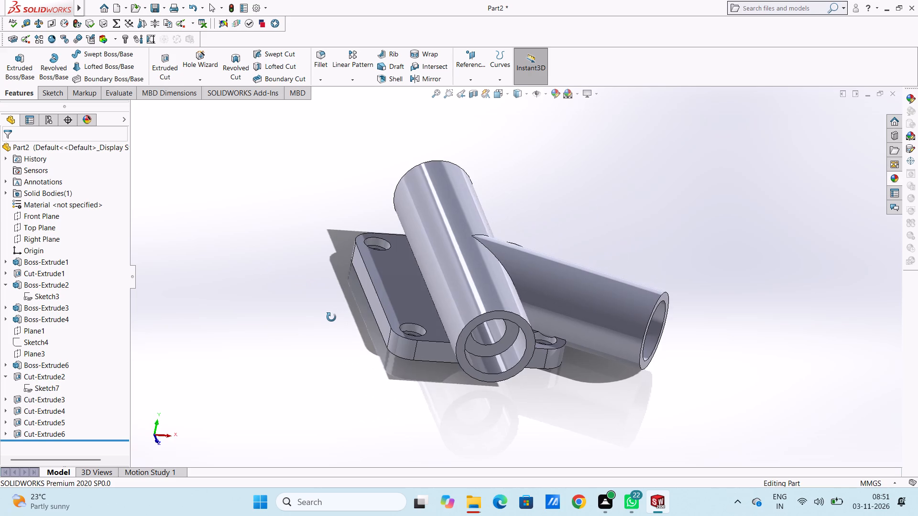
pyautogui.moveTo(331, 317); pyautogui.dragTo(253, 294, button='middle')
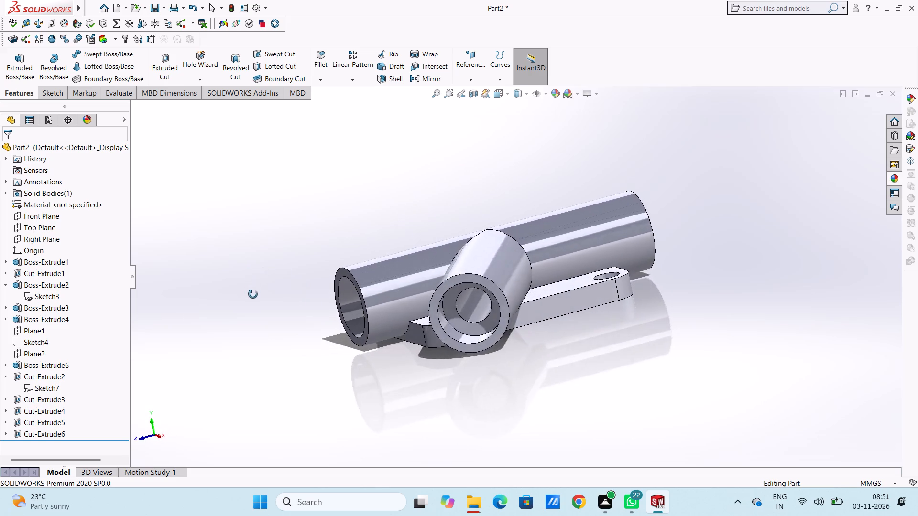
pyautogui.moveTo(253, 294); pyautogui.dragTo(274, 256, button='middle')
pyautogui.scroll(-1, 446, 263)
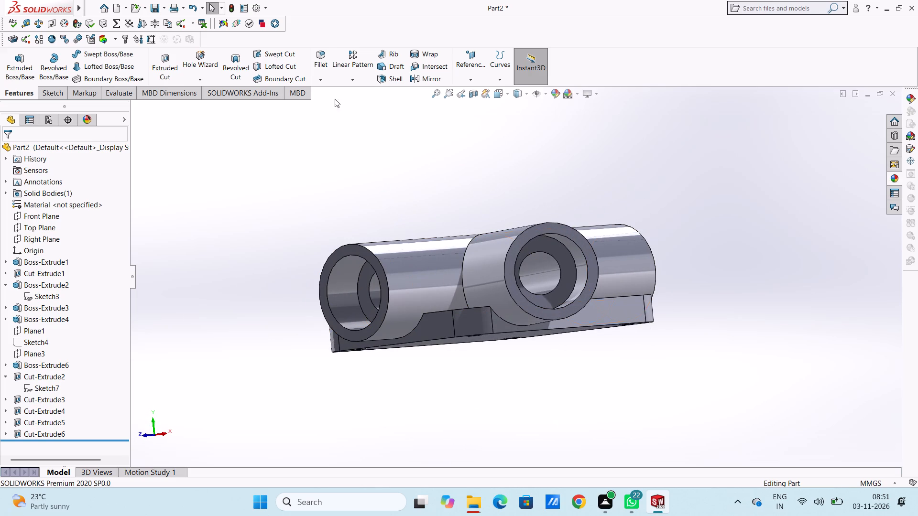
# Chamfer the inner bore edges at both ends of the main cylinder and at the branch's end by 1 mm at 45 degrees.
pyautogui.click(322, 80)
pyautogui.click(325, 102)
pyautogui.scroll(-4, 385, 300)
pyautogui.moveTo(385, 300); pyautogui.dragTo(391, 328, button='middle')
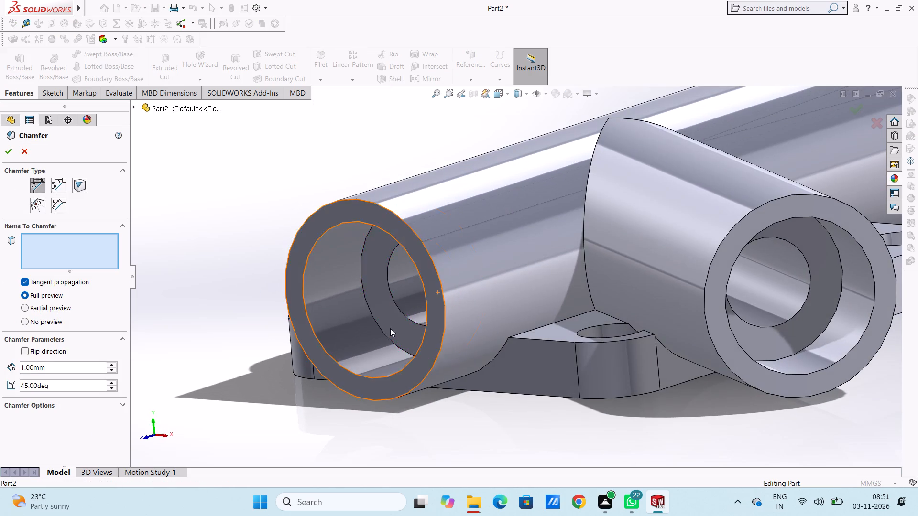
pyautogui.click(303, 302)
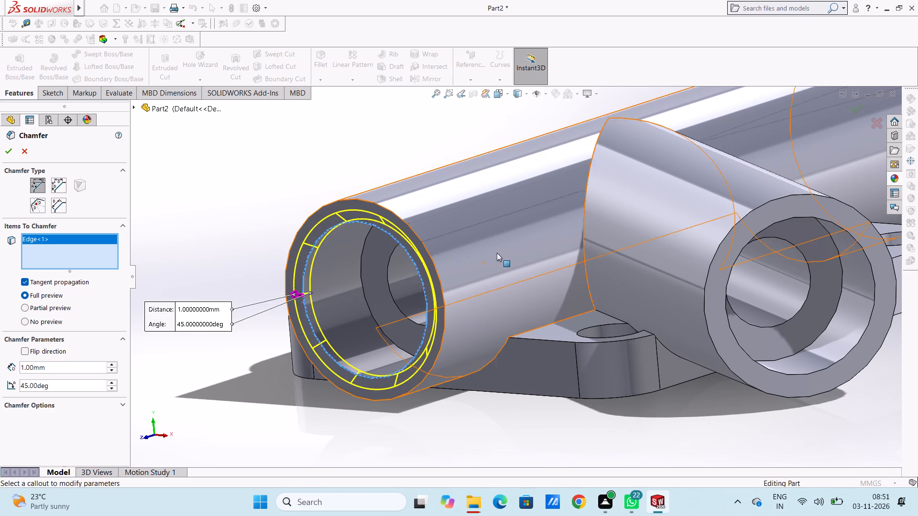
pyautogui.scroll(4, 497, 253)
pyautogui.scroll(-4, 677, 329)
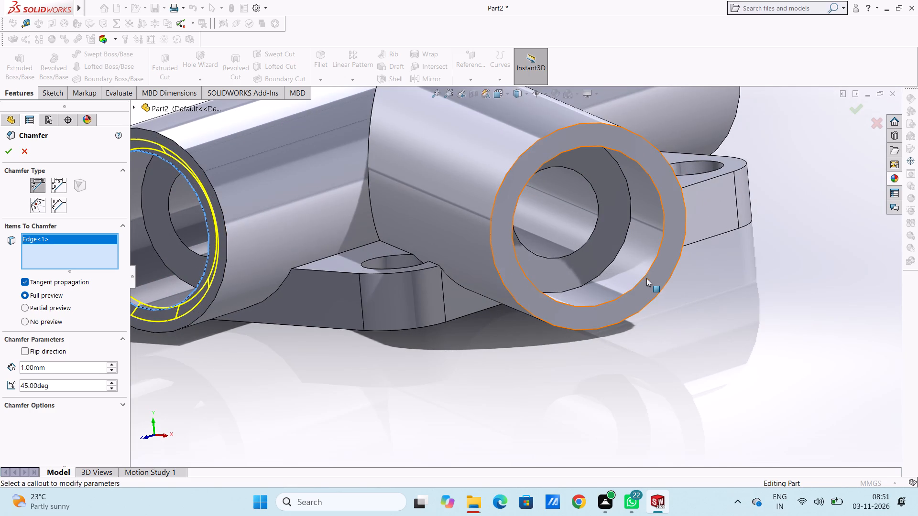
pyautogui.click(645, 275)
pyautogui.scroll(4, 645, 275)
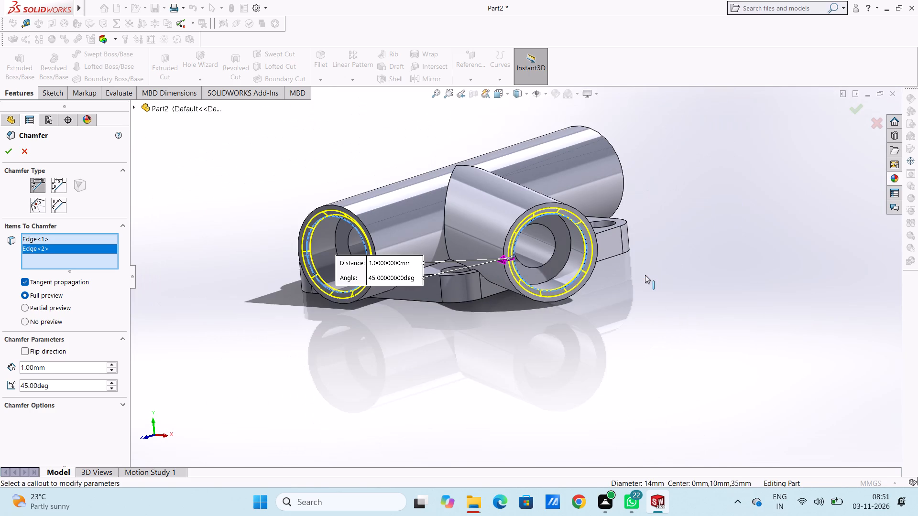
pyautogui.moveTo(643, 207); pyautogui.dragTo(575, 271, button='middle')
pyautogui.scroll(1, 667, 156)
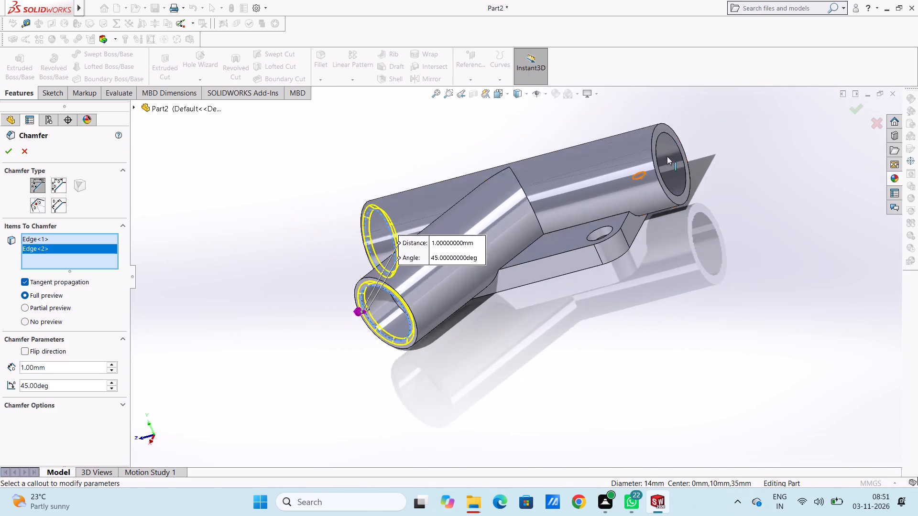
pyautogui.scroll(2, 667, 156)
pyautogui.scroll(-5, 657, 173)
pyautogui.moveTo(586, 270); pyautogui.dragTo(586, 298, button='middle')
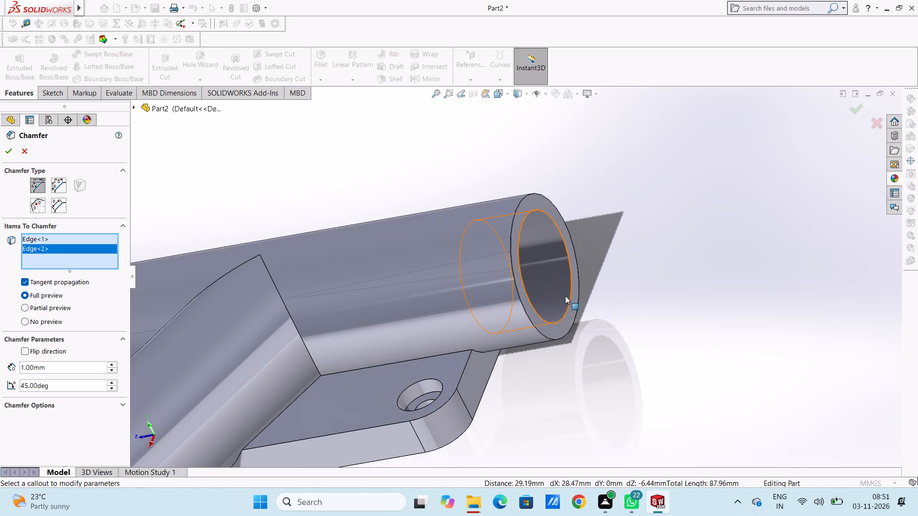
pyautogui.click(569, 293)
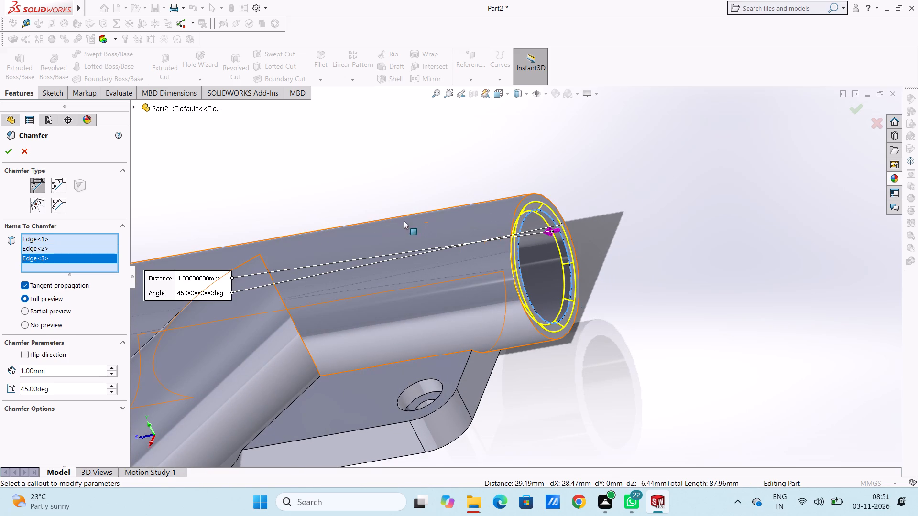
pyautogui.click(10, 152)
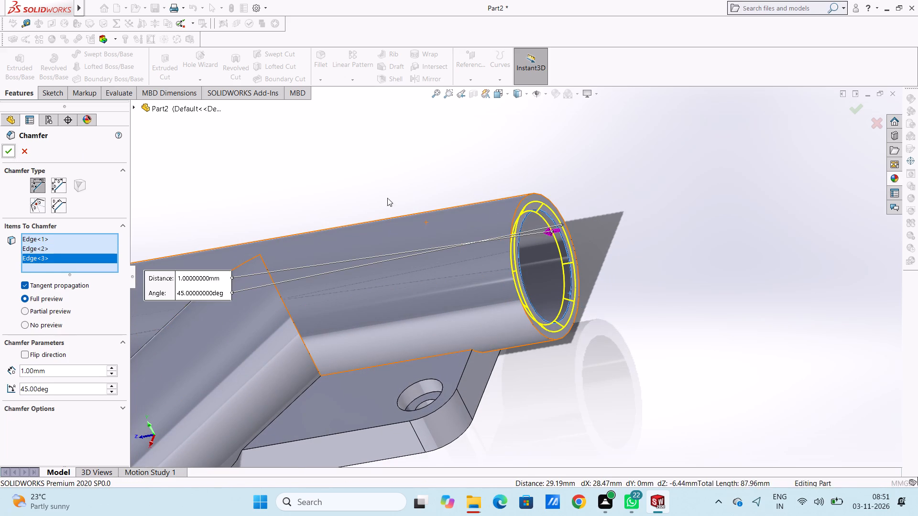
# Create a section view from the Front Plane, rotated to about 272 degrees so it cuts lengthwise through the cylinder and branch.
pyautogui.scroll(5, 546, 208)
pyautogui.moveTo(598, 297); pyautogui.dragTo(710, 245, button='middle')
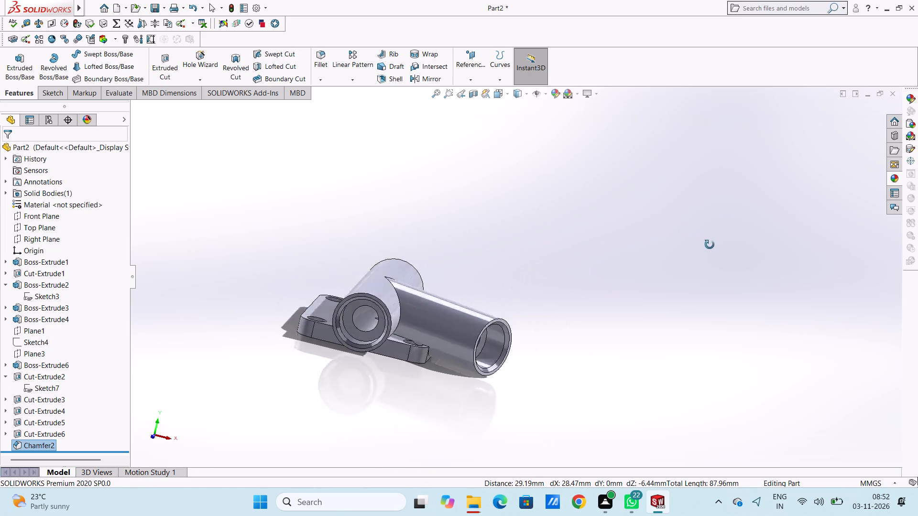
pyautogui.moveTo(710, 245); pyautogui.dragTo(728, 256, button='middle')
pyautogui.moveTo(617, 303); pyautogui.dragTo(604, 265, button='middle')
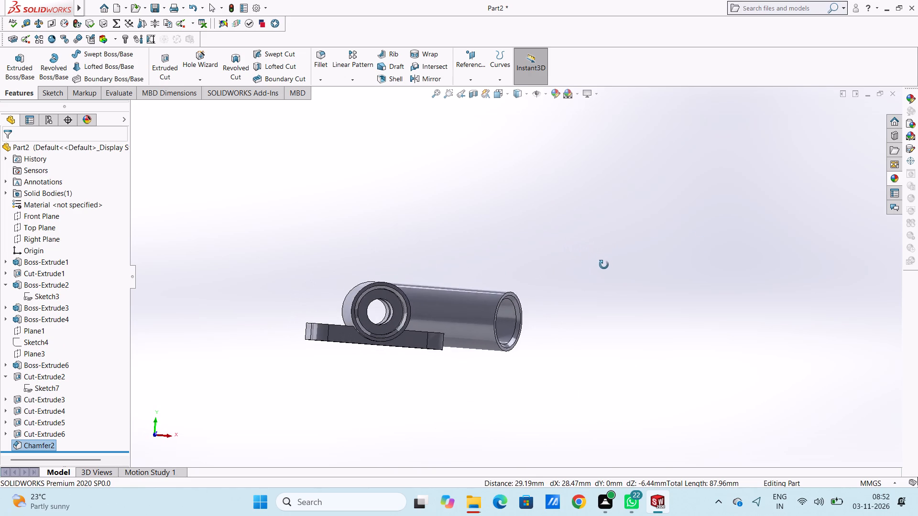
pyautogui.moveTo(604, 265); pyautogui.dragTo(600, 273, button='middle')
pyautogui.middleClick(600, 273)
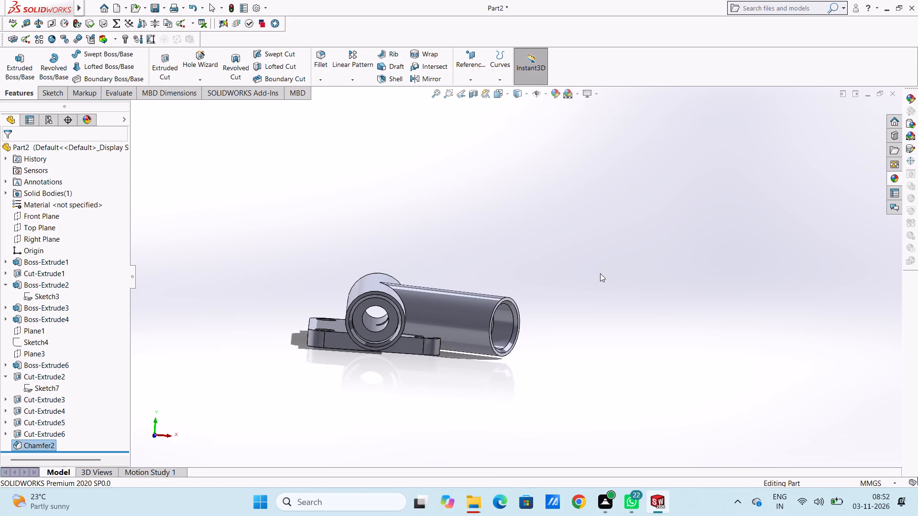
pyautogui.moveTo(578, 274); pyautogui.dragTo(530, 280, button='middle')
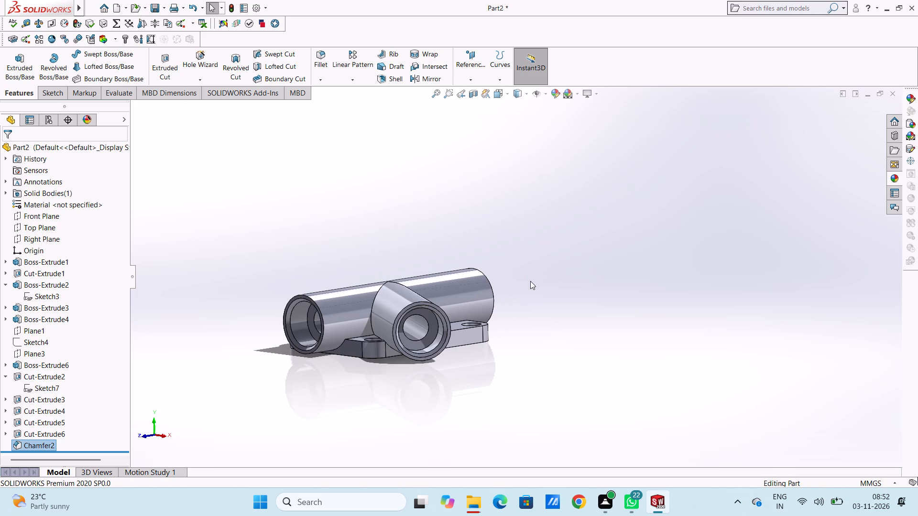
pyautogui.click(471, 94)
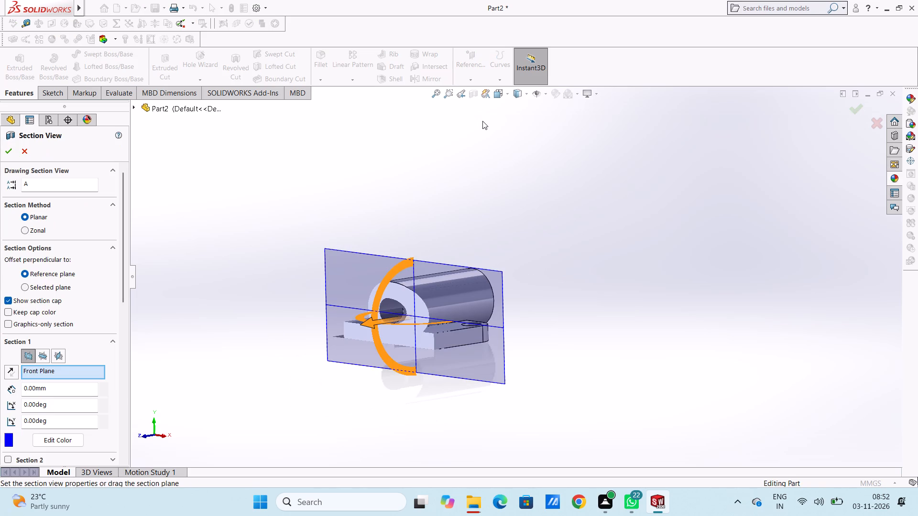
pyautogui.moveTo(391, 279); pyautogui.dragTo(408, 266)
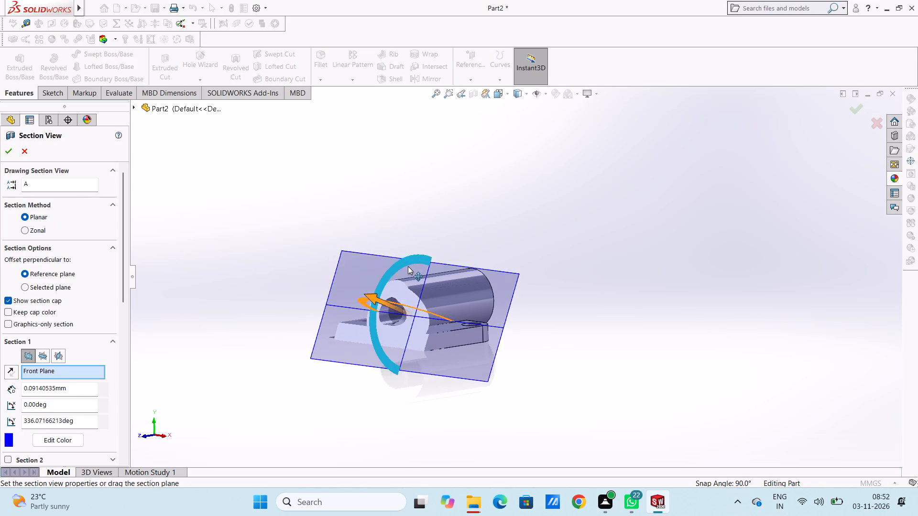
pyautogui.moveTo(408, 266); pyautogui.dragTo(489, 267)
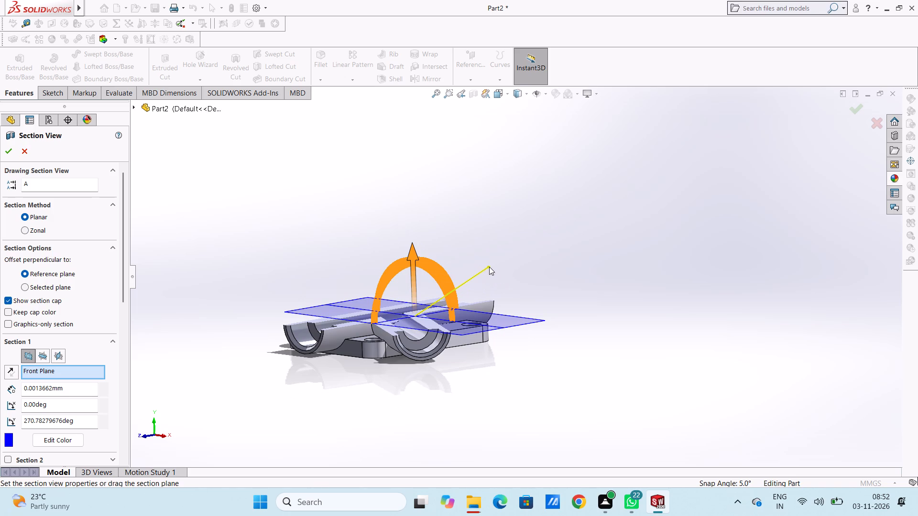
pyautogui.moveTo(489, 267); pyautogui.dragTo(488, 265)
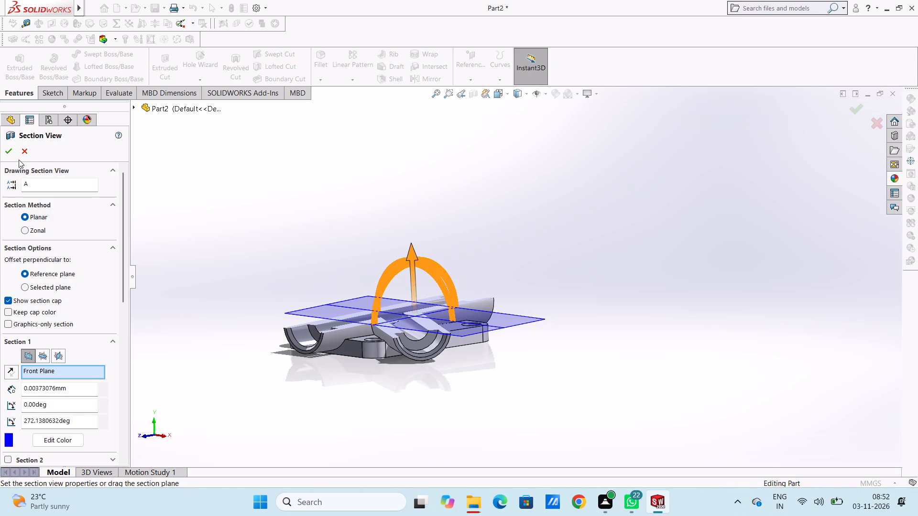
pyautogui.click(10, 153)
# Examine the sectioned main and branch bores where they meet, and turn the section view off.
pyautogui.moveTo(458, 212); pyautogui.dragTo(509, 322, button='middle')
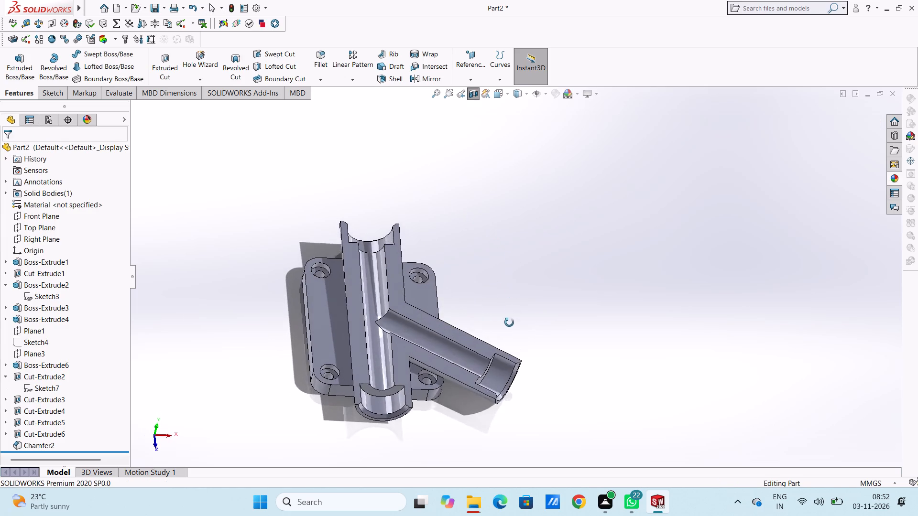
pyautogui.moveTo(509, 322); pyautogui.dragTo(503, 348, button='middle')
pyautogui.moveTo(583, 308); pyautogui.dragTo(568, 381, button='middle')
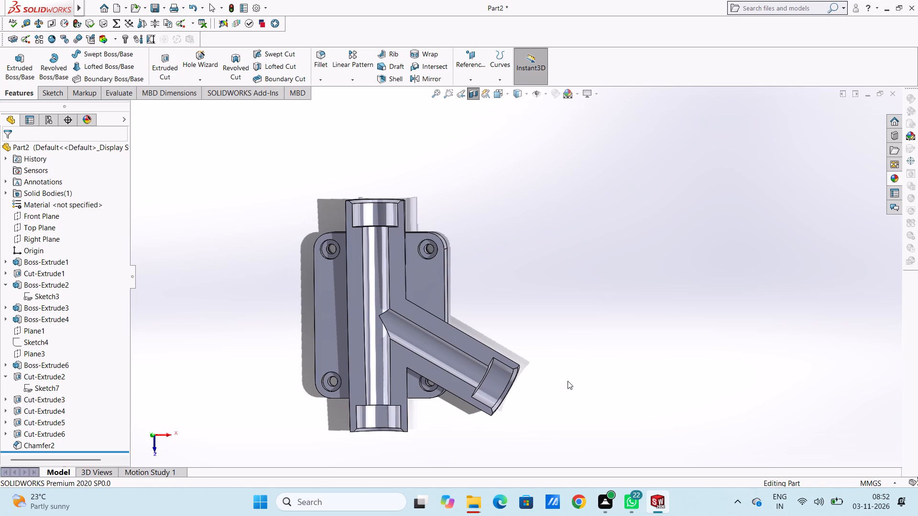
pyautogui.moveTo(505, 328); pyautogui.dragTo(503, 327, button='middle')
pyautogui.moveTo(503, 327); pyautogui.dragTo(514, 240, button='middle')
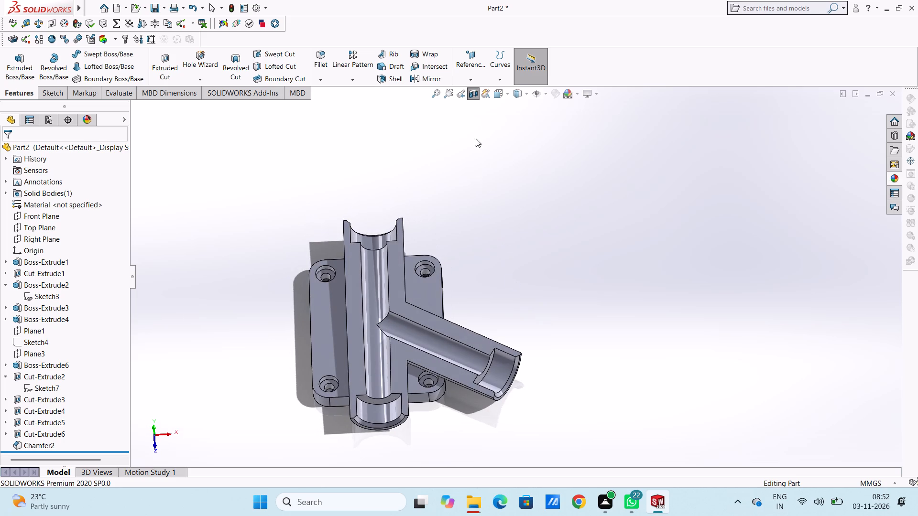
pyautogui.click(473, 93)
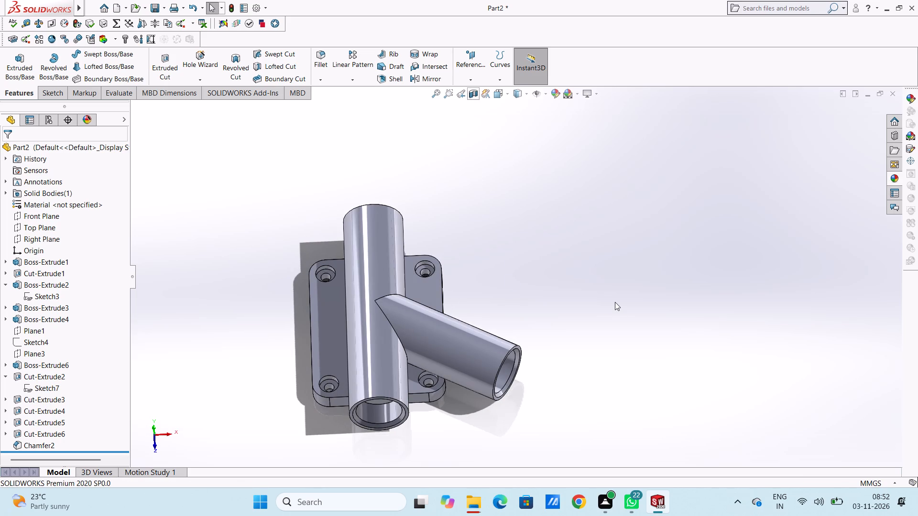
# Start a sketch on the branch's annular end face and draw a circle of radius 10.5 mm centered on the branch bore.
pyautogui.hotkey('ctrl', '1')
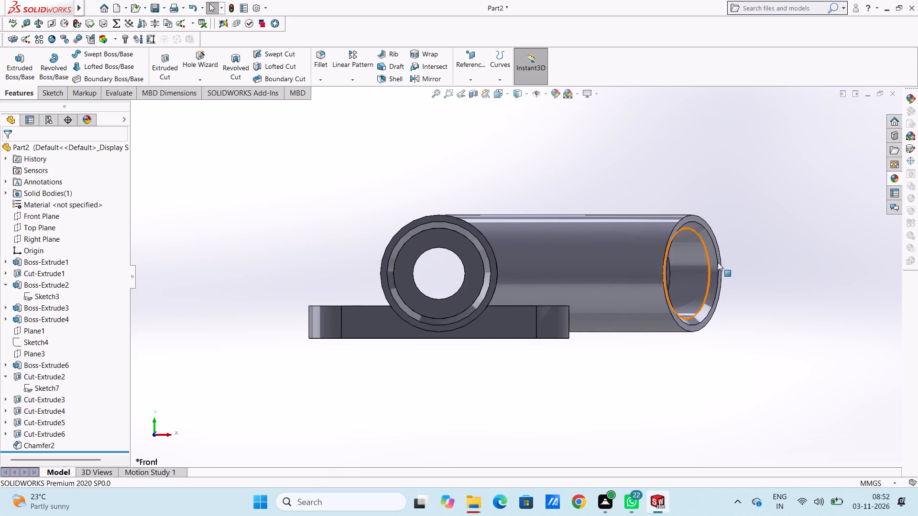
pyautogui.moveTo(730, 237); pyautogui.dragTo(679, 244, button='middle')
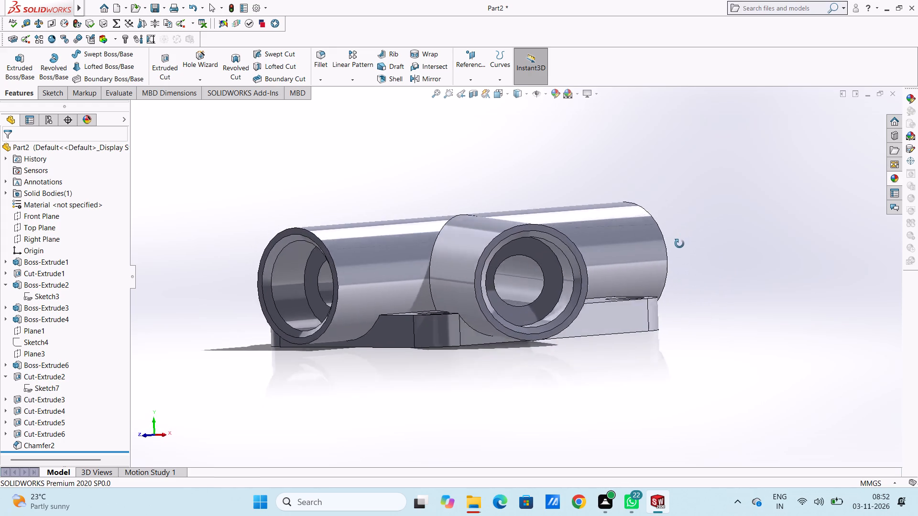
pyautogui.moveTo(679, 244); pyautogui.dragTo(671, 238, button='middle')
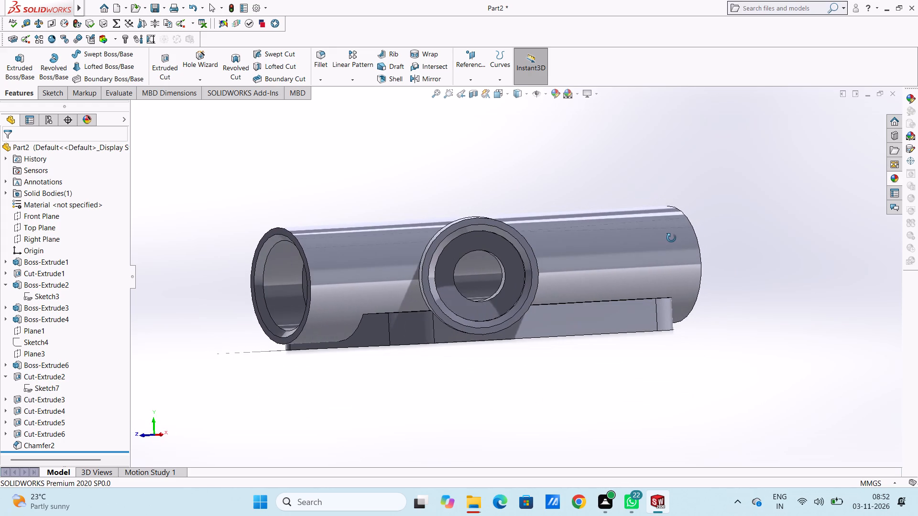
pyautogui.moveTo(671, 238); pyautogui.dragTo(671, 232, button='middle')
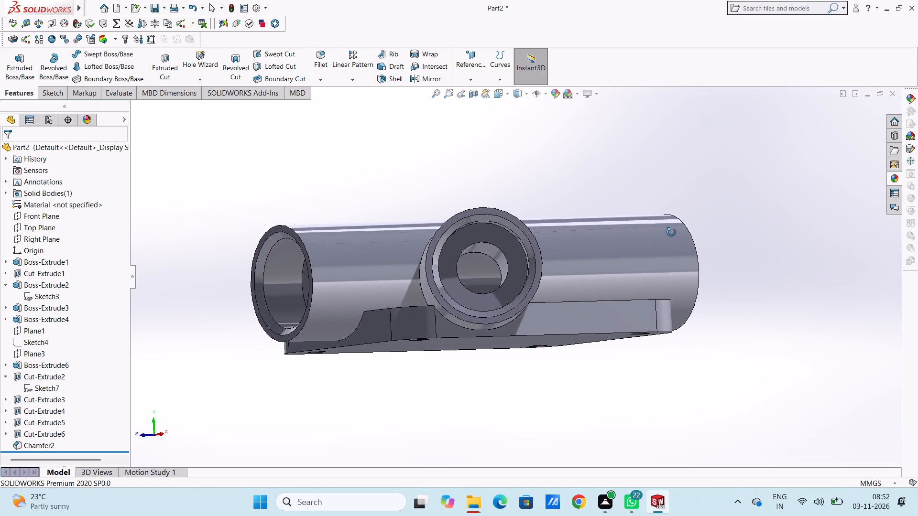
pyautogui.moveTo(671, 232); pyautogui.dragTo(669, 236, button='middle')
pyautogui.scroll(-4, 553, 240)
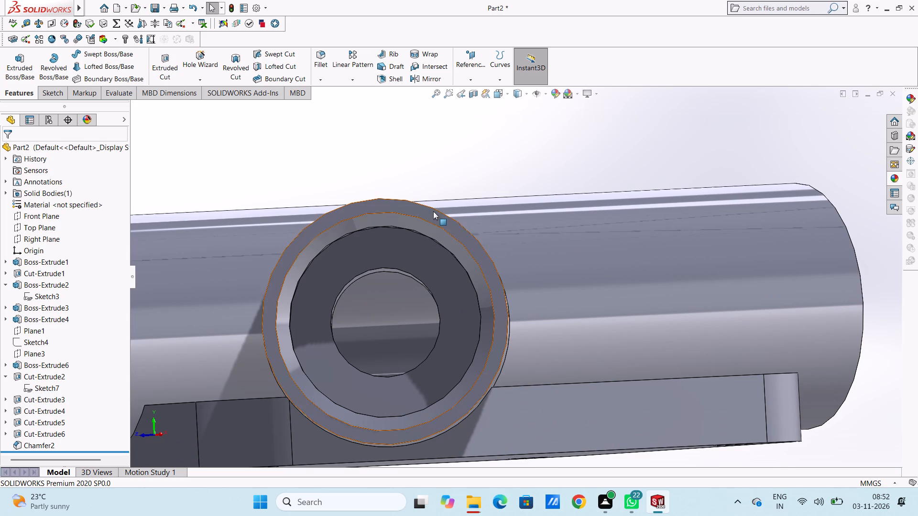
pyautogui.click(433, 212)
pyautogui.click(471, 187)
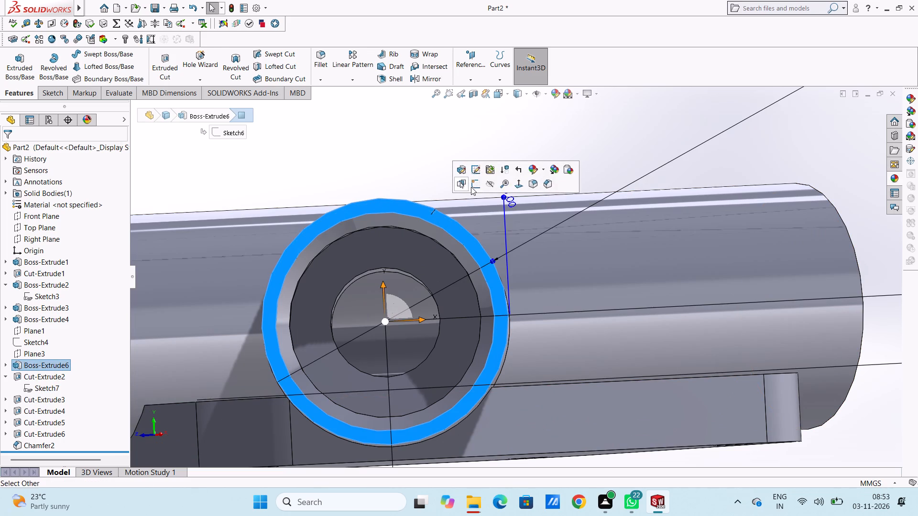
pyautogui.click(450, 166)
pyautogui.scroll(5, 450, 176)
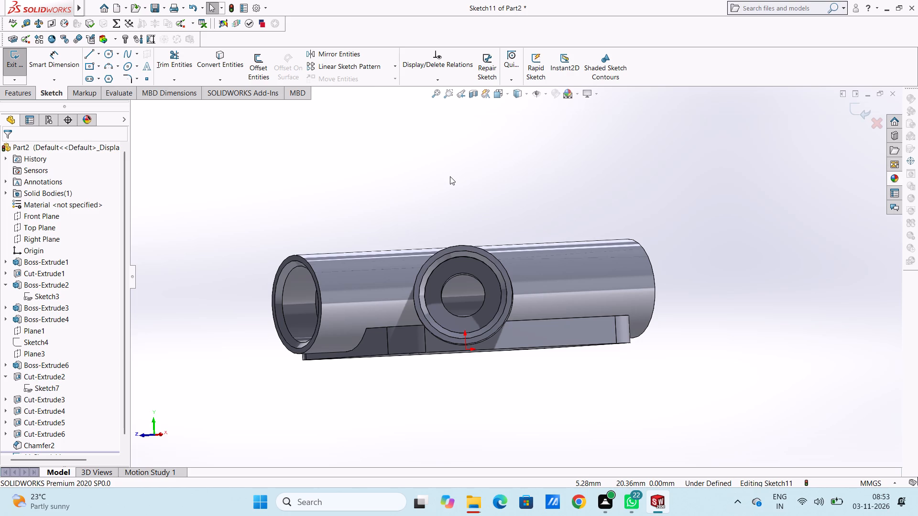
pyautogui.click(105, 53)
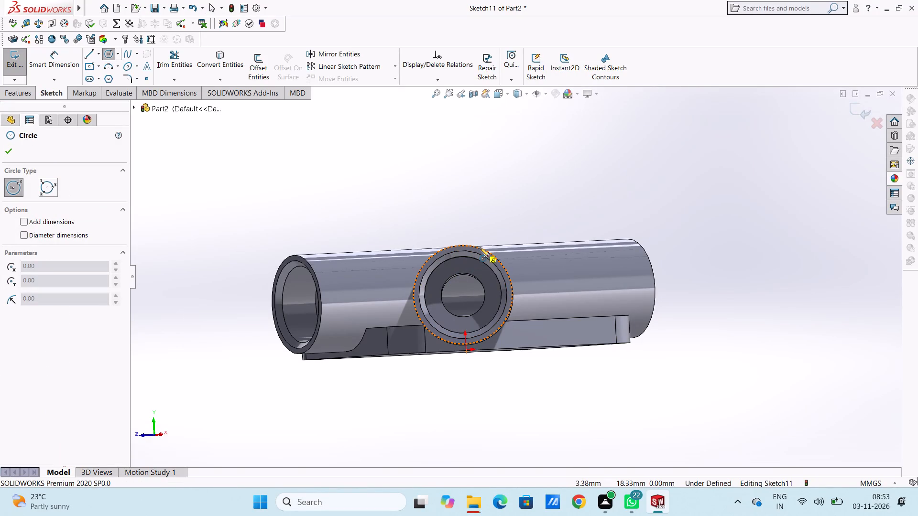
pyautogui.middleClick(482, 247)
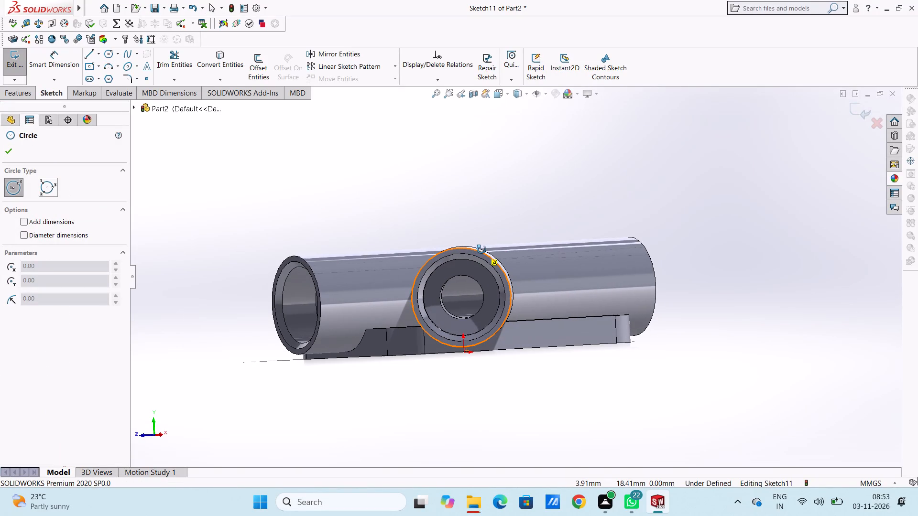
pyautogui.click(463, 298)
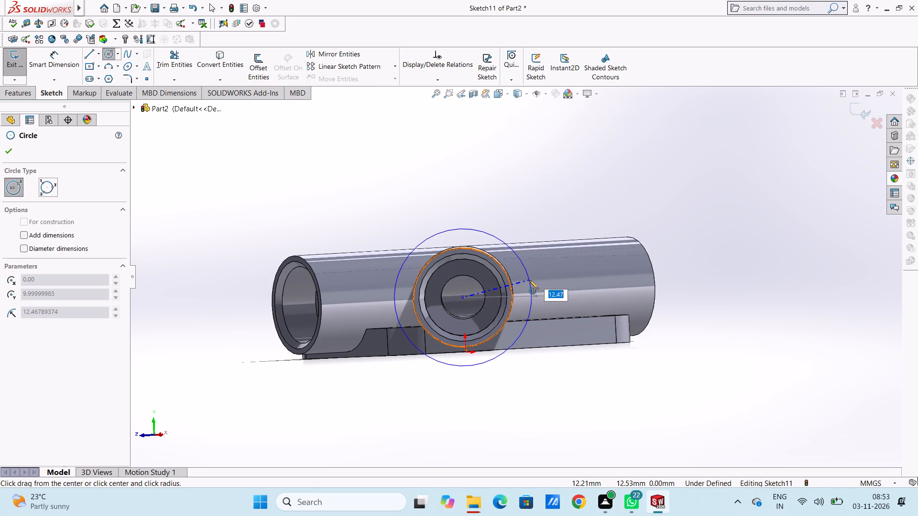
pyautogui.write('10.5')
pyautogui.press('Return')
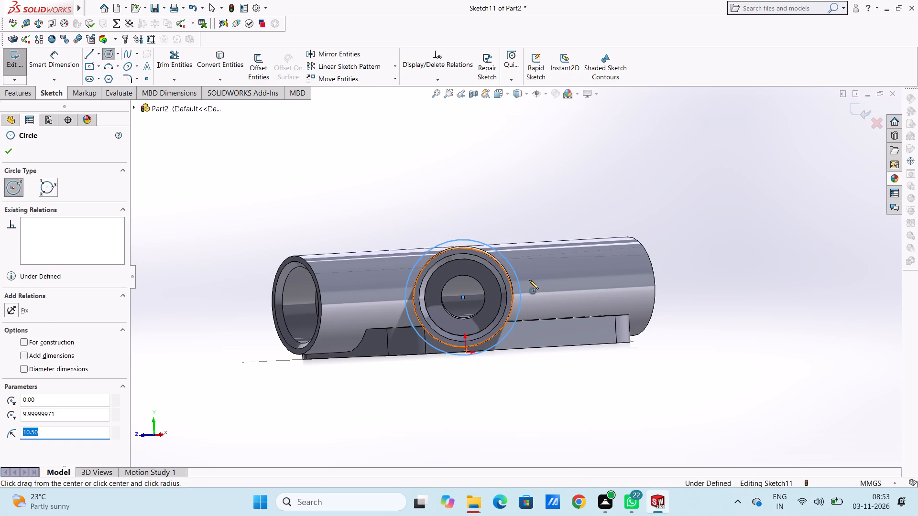
# Sketch a circle of radius 4 mm beside the branch, level with the large circle's center and about 17.4 mm from it.
pyautogui.click(558, 293)
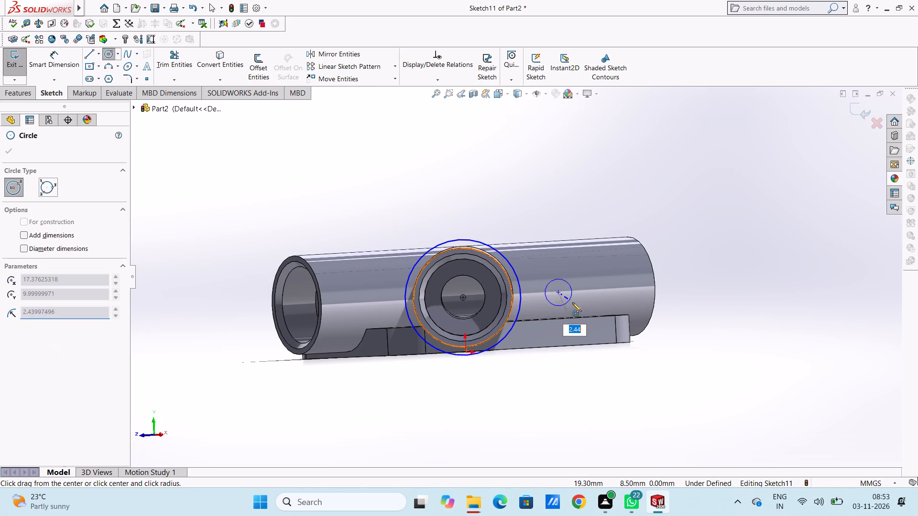
pyautogui.press('4')
pyautogui.press('Return')
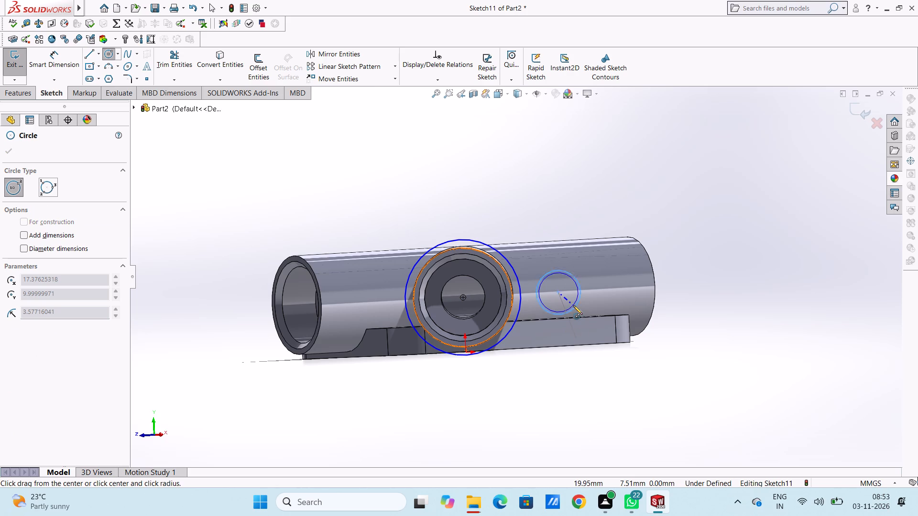
# Sketch a circle of radius 4 mm on the opposite side of the large circle, level with its center and about 17.7 mm from it.
pyautogui.click(365, 301)
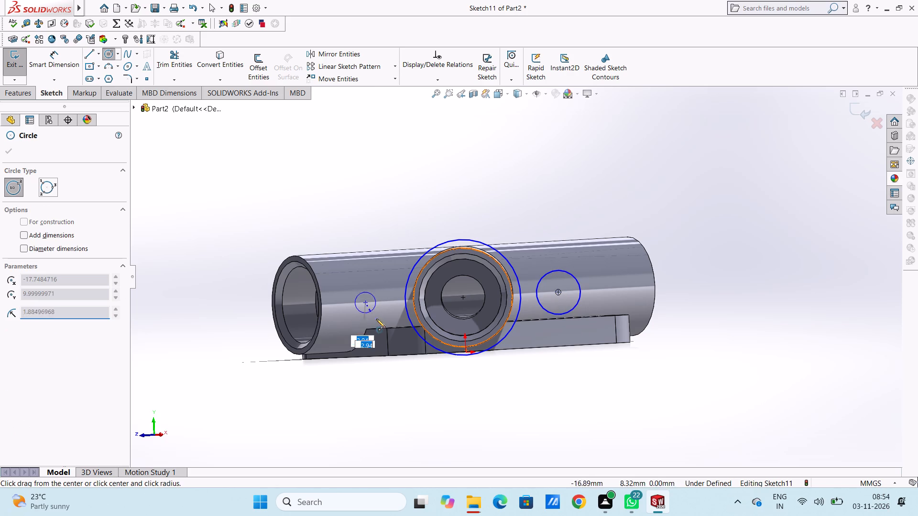
pyautogui.press('4')
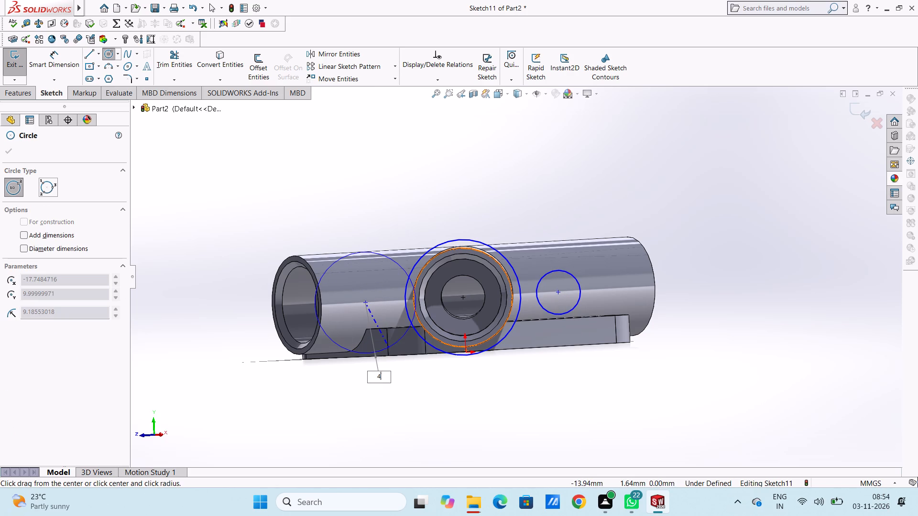
pyautogui.press('Return')
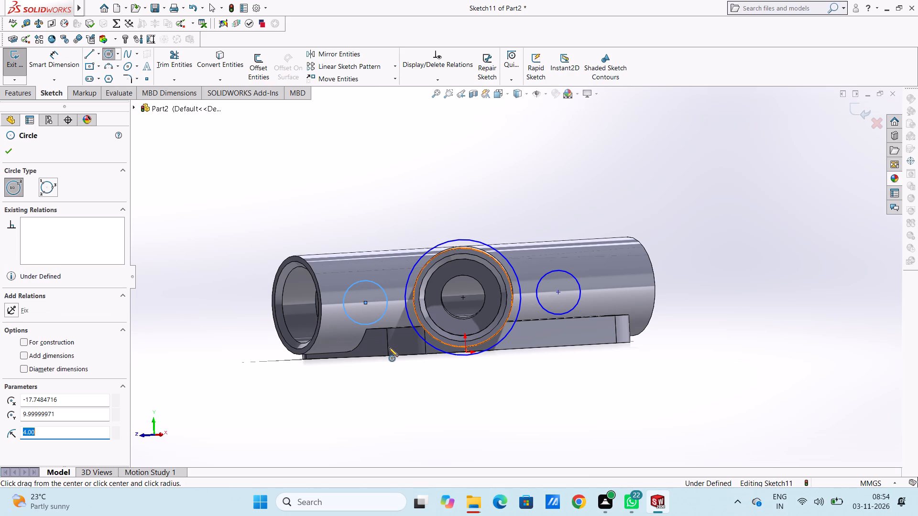
# Sketch a small concentric circle of about 1.7 mm radius inside each of the two 4 mm radius side circles.
pyautogui.scroll(-1, 418, 350)
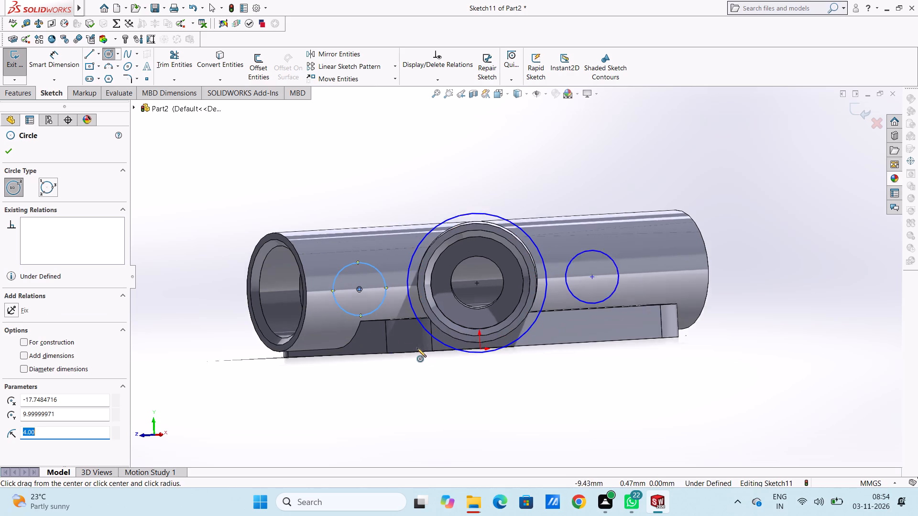
pyautogui.scroll(-1, 417, 348)
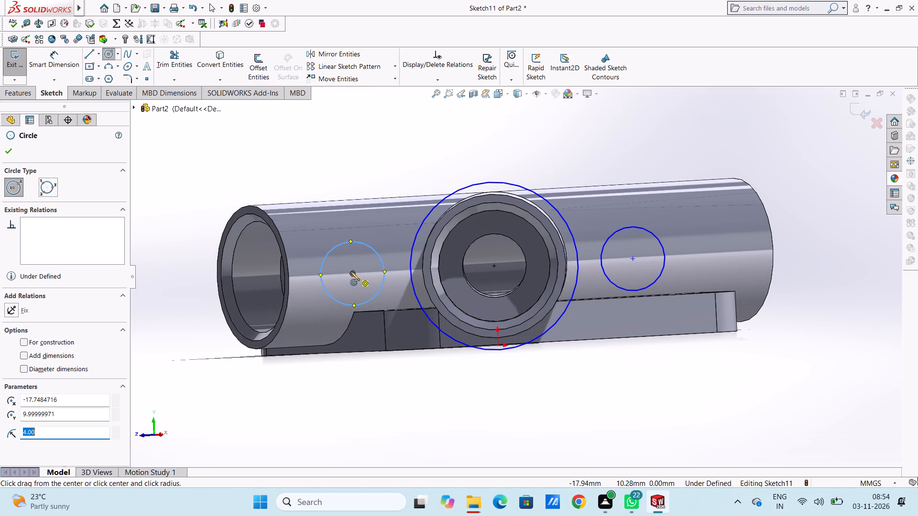
pyautogui.click(352, 272)
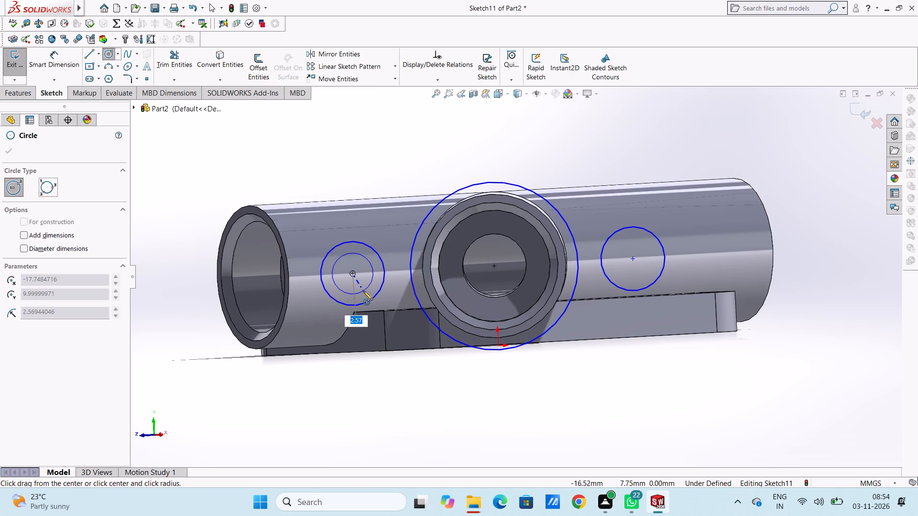
pyautogui.click(362, 283)
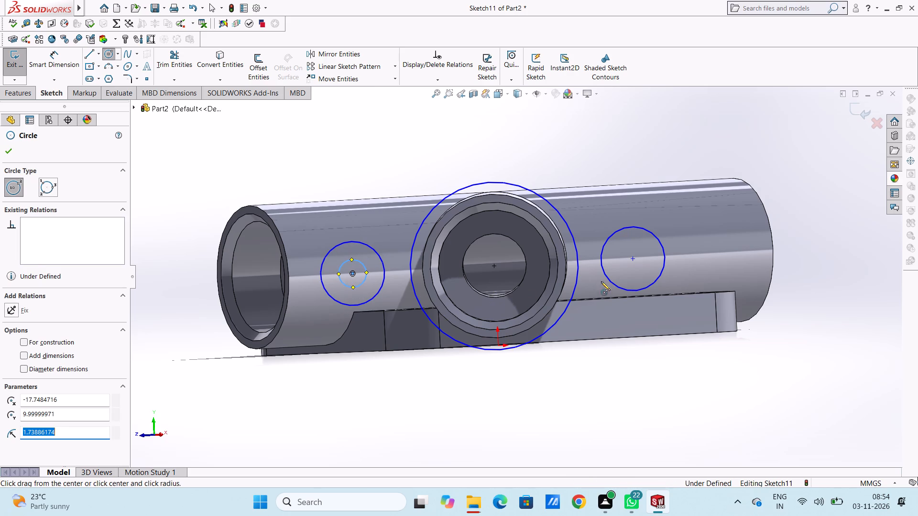
pyautogui.click(634, 261)
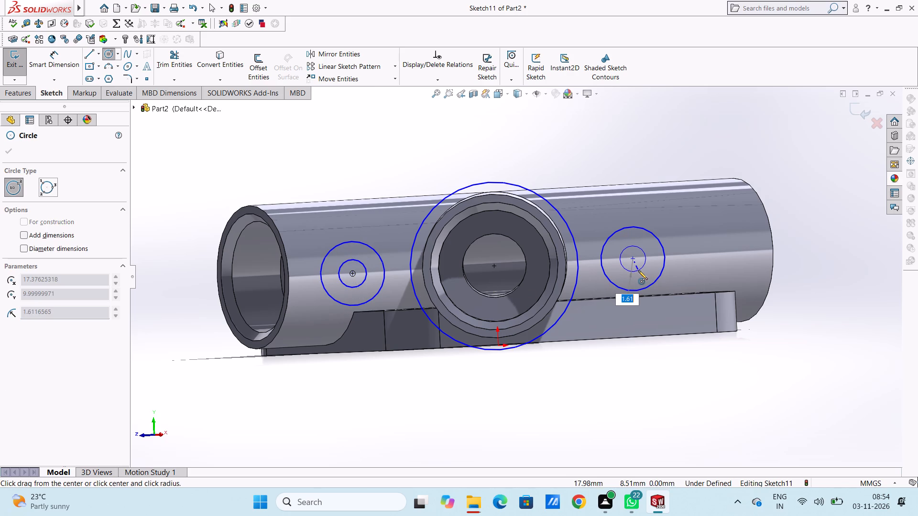
pyautogui.click(638, 271)
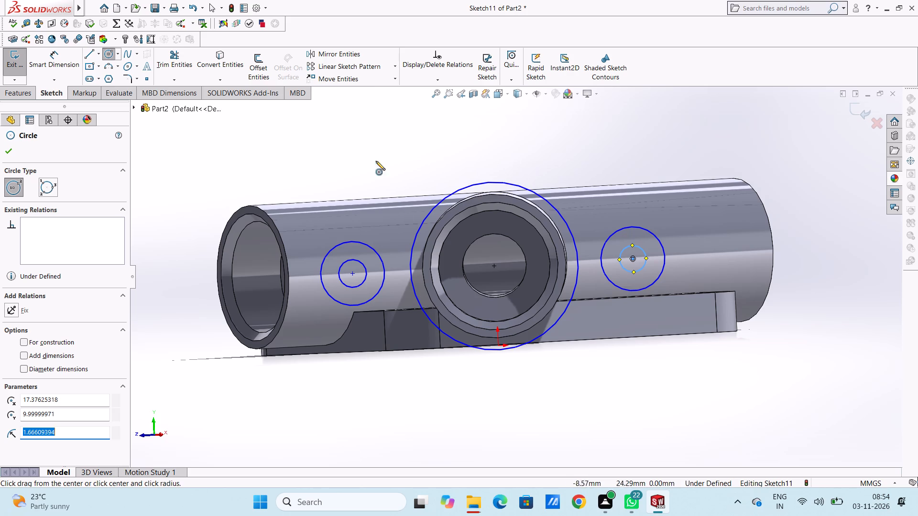
pyautogui.click(7, 149)
pyautogui.click(337, 150)
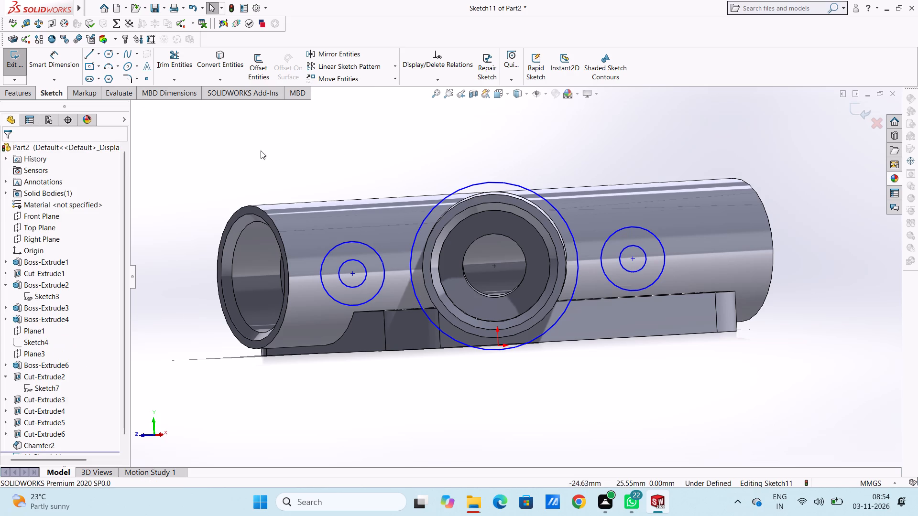
# Dimension the diameter of the large circle around the branch bore at 21 mm.
pyautogui.click(59, 64)
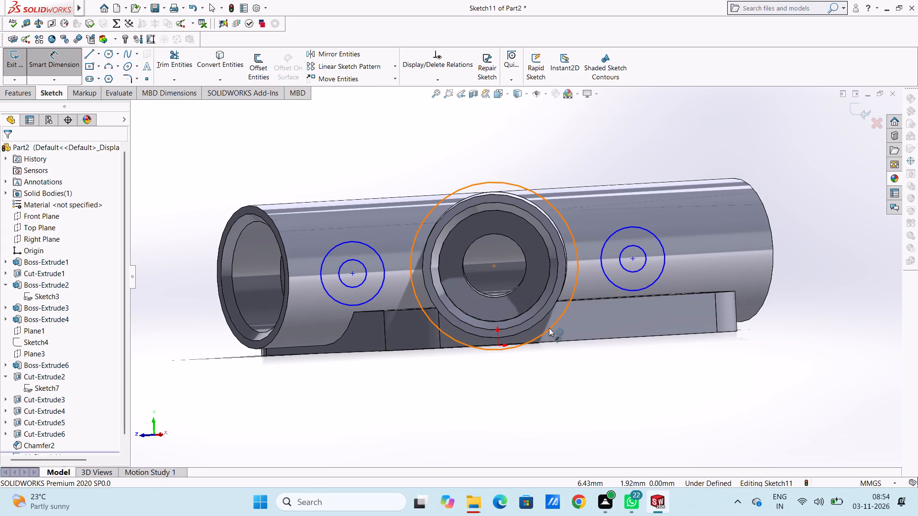
pyautogui.click(549, 327)
pyautogui.click(697, 405)
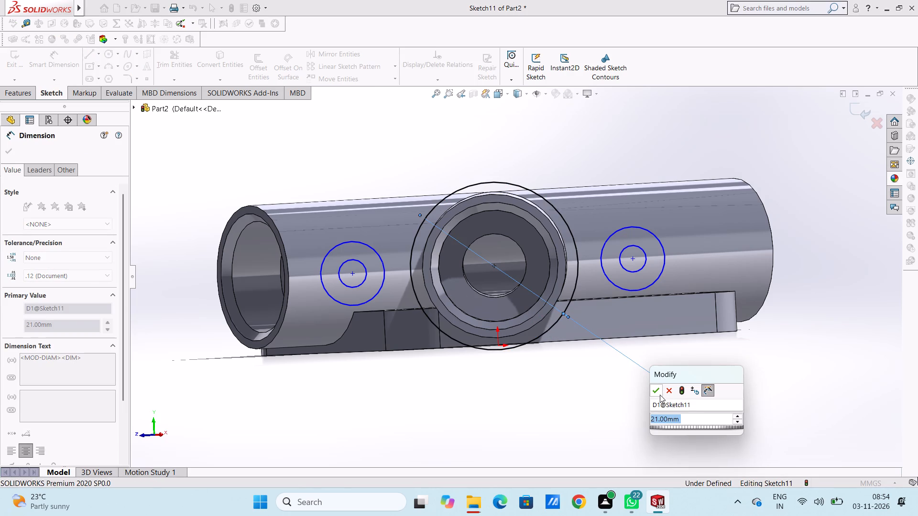
pyautogui.click(656, 391)
pyautogui.click(588, 407)
# Dimension the circle pair farther from the cylinder's visible open end with an 8 mm outer and a 3.5 mm inner diameter.
pyautogui.click(653, 282)
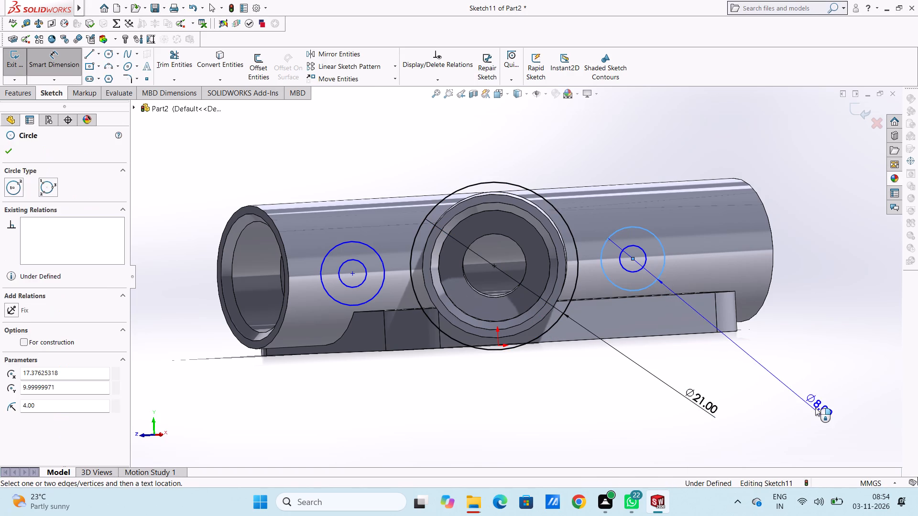
pyautogui.click(815, 408)
pyautogui.click(771, 389)
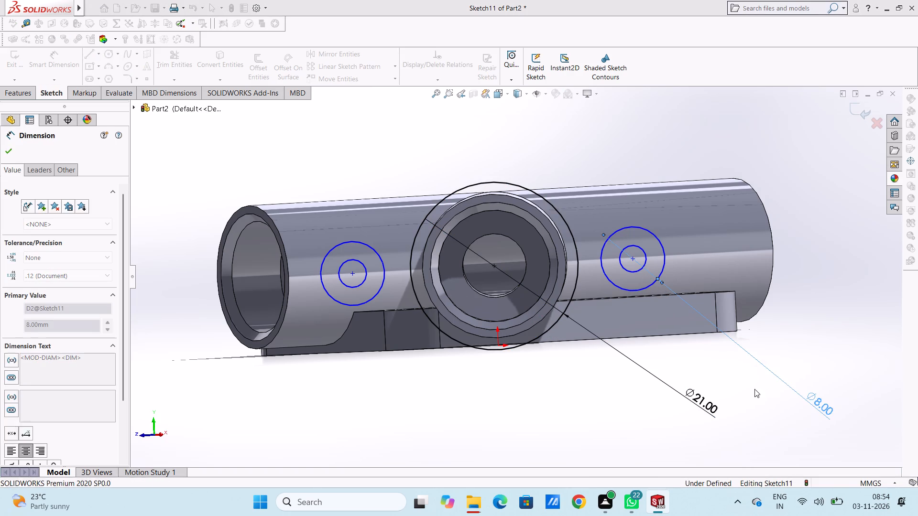
pyautogui.click(710, 379)
pyautogui.click(631, 243)
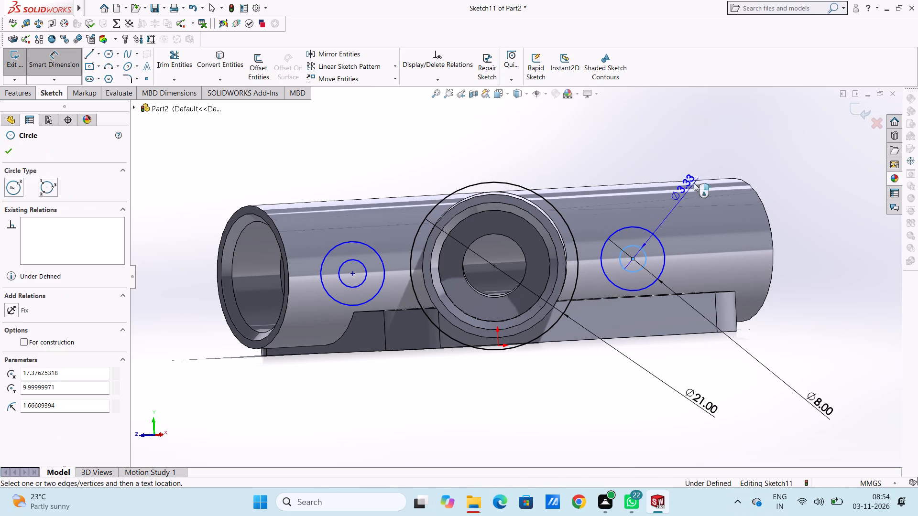
pyautogui.click(775, 139)
pyautogui.write('3.5')
pyautogui.press('Return')
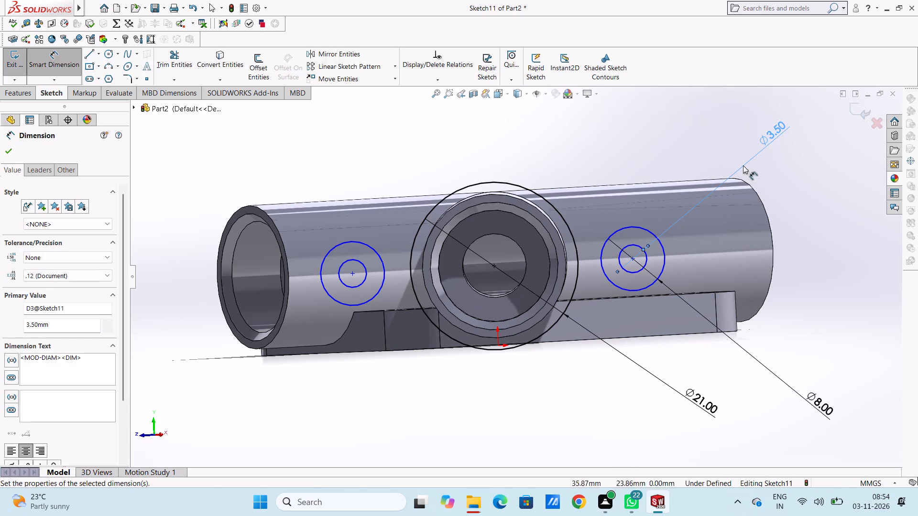
pyautogui.click(580, 149)
# Dimension the circle pair nearest the cylinder's visible open end with an 8 mm outer and a 3.5 mm inner diameter.
pyautogui.scroll(4, 478, 248)
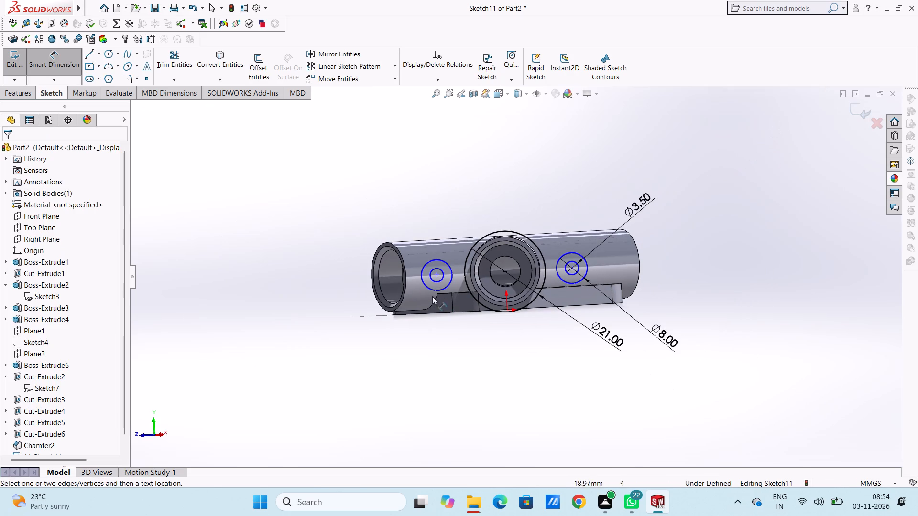
pyautogui.click(426, 288)
pyautogui.click(319, 376)
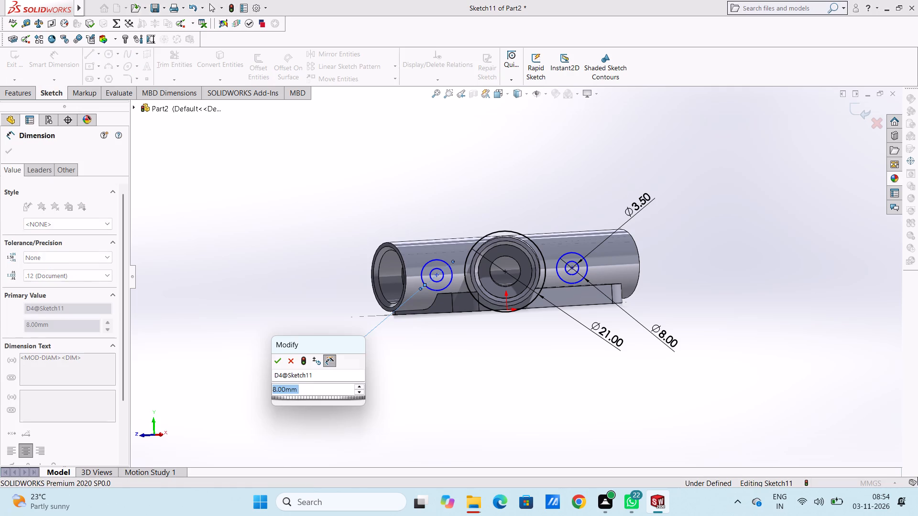
pyautogui.click(281, 365)
pyautogui.click(283, 330)
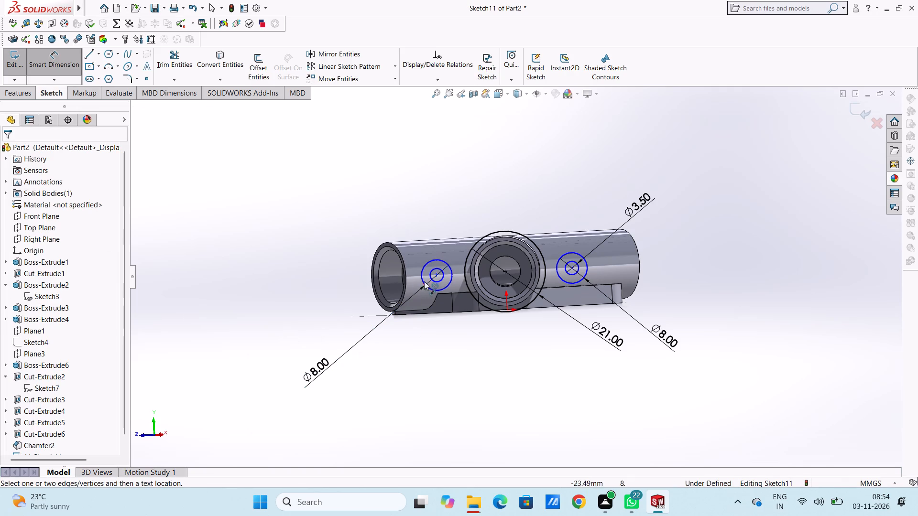
pyautogui.click(430, 272)
pyautogui.click(320, 193)
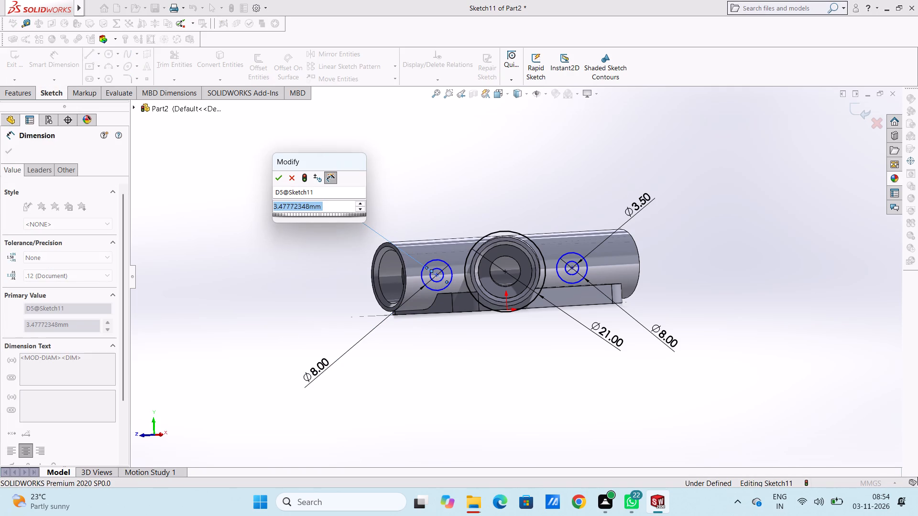
pyautogui.write('3.5')
pyautogui.press('Return')
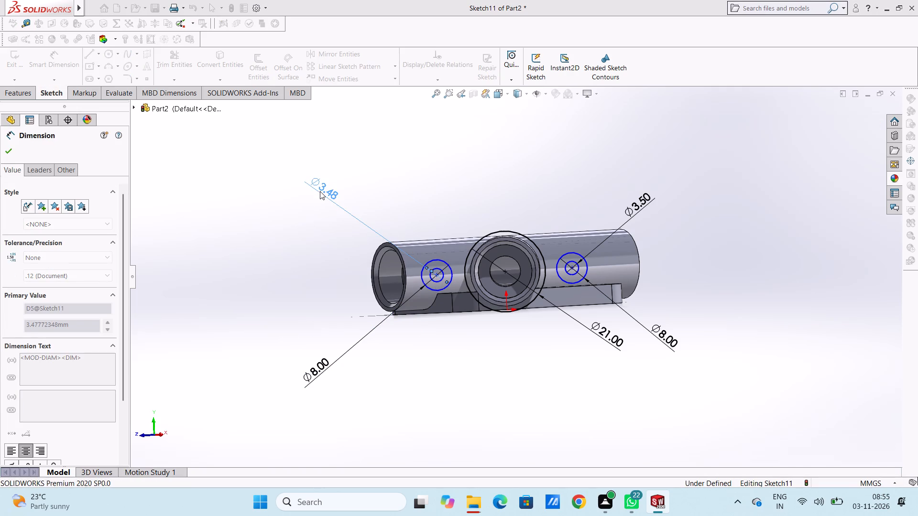
pyautogui.click(309, 236)
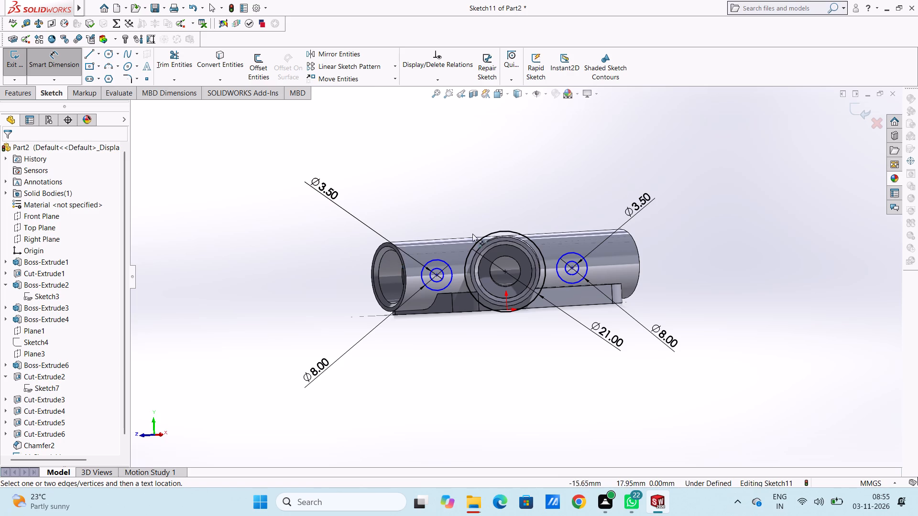
pyautogui.scroll(-1, 573, 291)
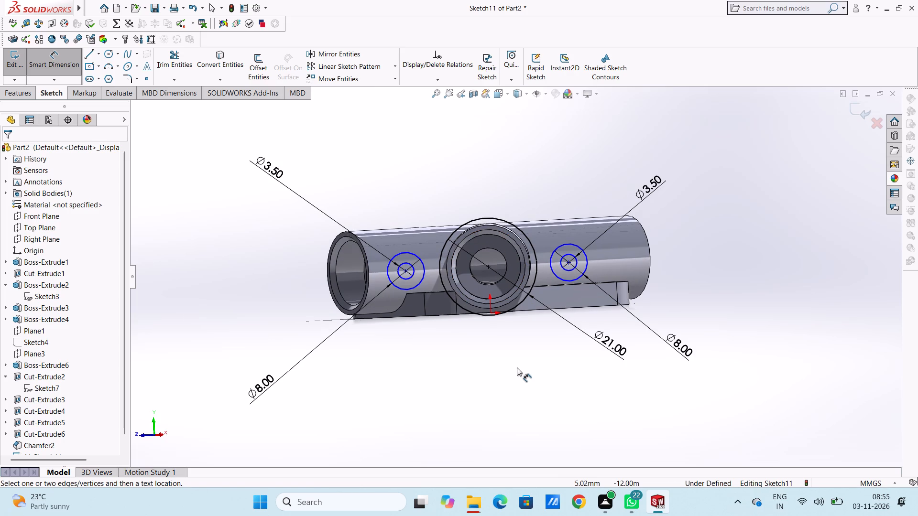
pyautogui.click(61, 61)
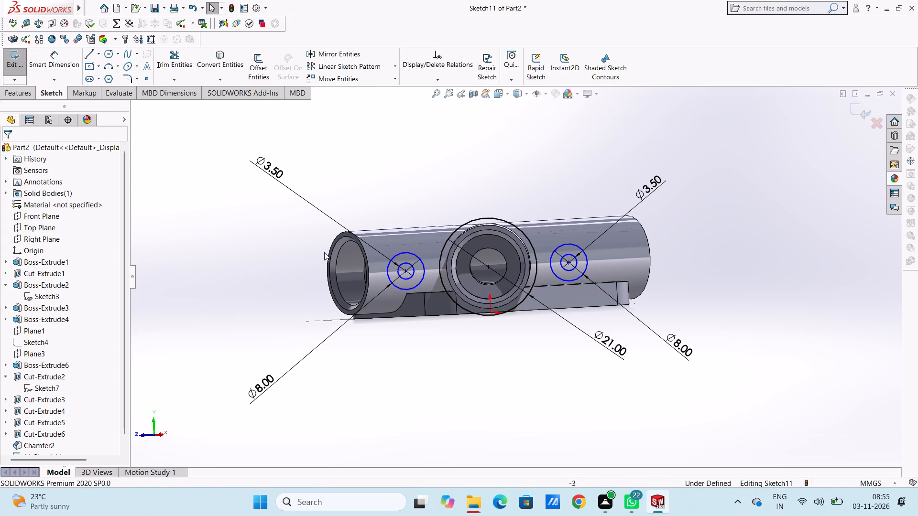
# Add a horizontal relation between the large circle's center and the center of the pair nearest the cylinder's visible open end.
pyautogui.click(489, 269)
pyautogui.keyDown('ctrl'); pyautogui.click(404, 271); pyautogui.keyUp('ctrl')
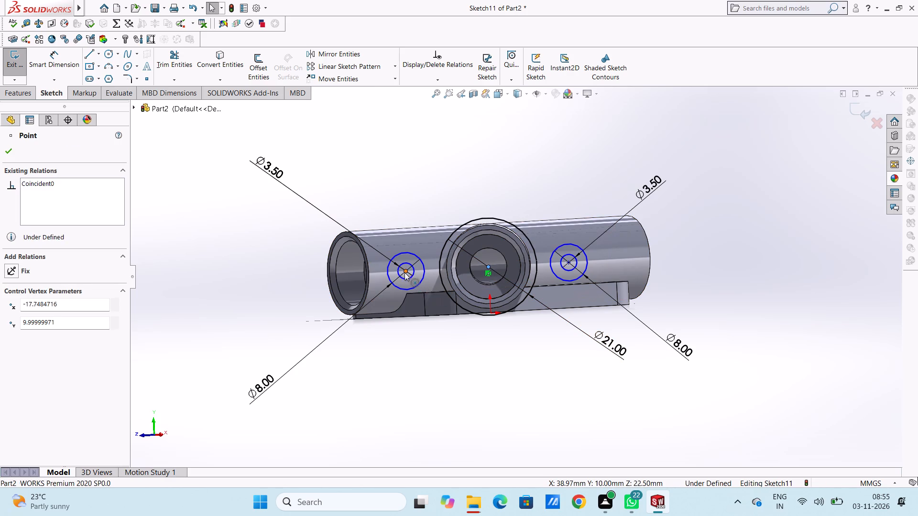
pyautogui.click(7, 322)
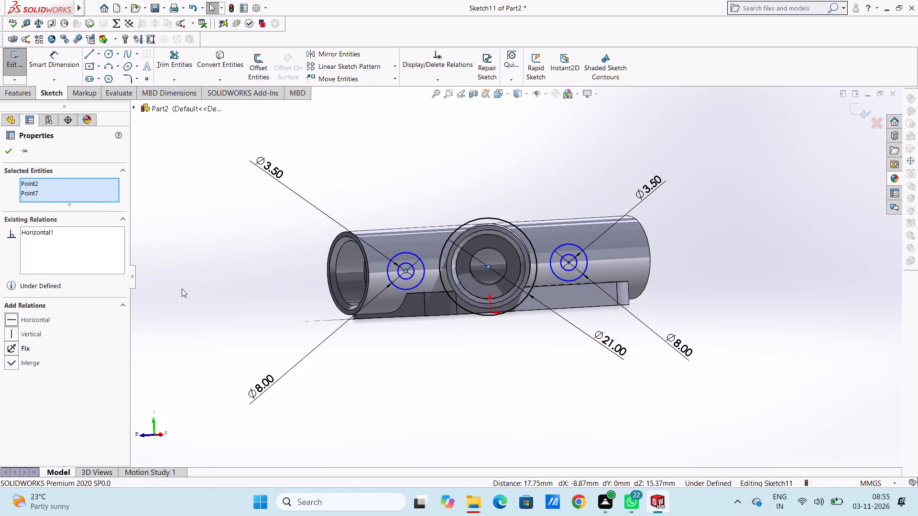
pyautogui.click(201, 276)
# Add a horizontal relation between the large circle's center and the center of the other circle pair.
pyautogui.click(490, 266)
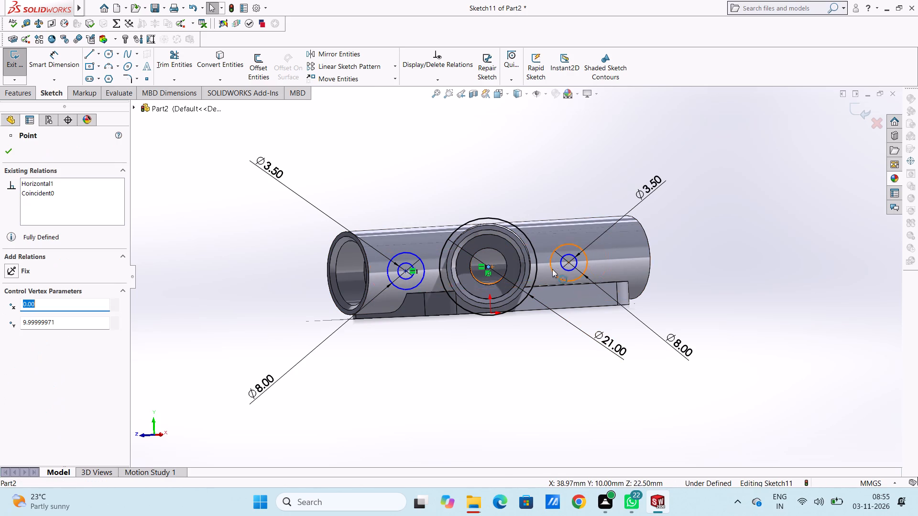
pyautogui.keyDown('ctrl'); pyautogui.click(572, 262); pyautogui.keyUp('ctrl')
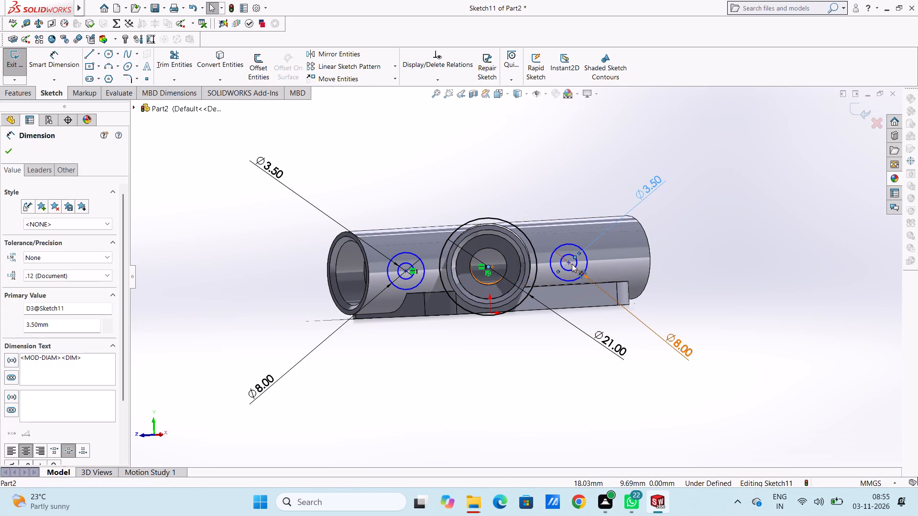
pyautogui.keyDown('ctrl'); pyautogui.click(570, 263); pyautogui.keyUp('ctrl')
pyautogui.click(562, 197)
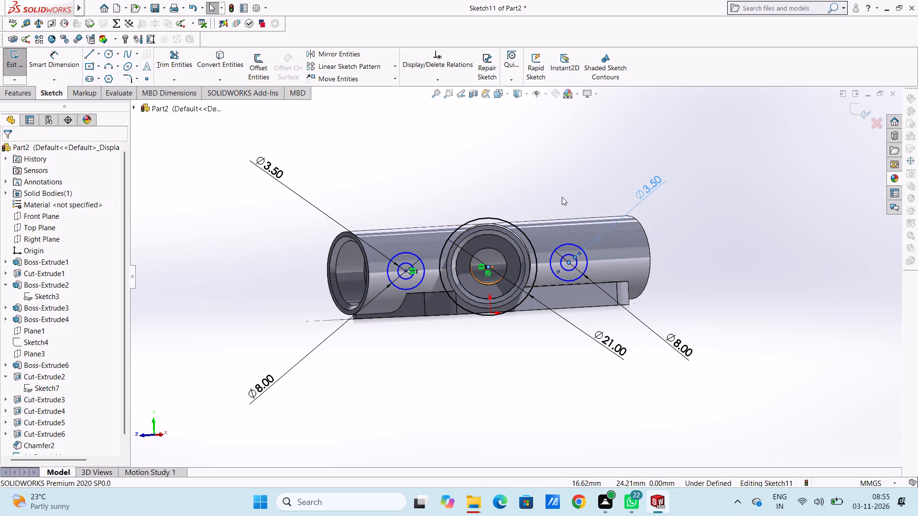
pyautogui.keyDown('ctrl'); pyautogui.click(488, 268); pyautogui.keyUp('ctrl')
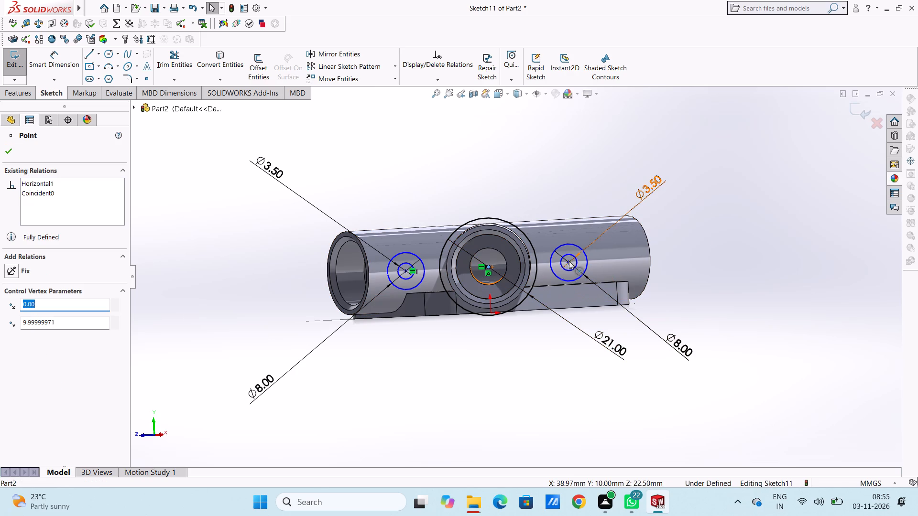
pyautogui.keyDown('ctrl'); pyautogui.click(568, 263); pyautogui.keyUp('ctrl')
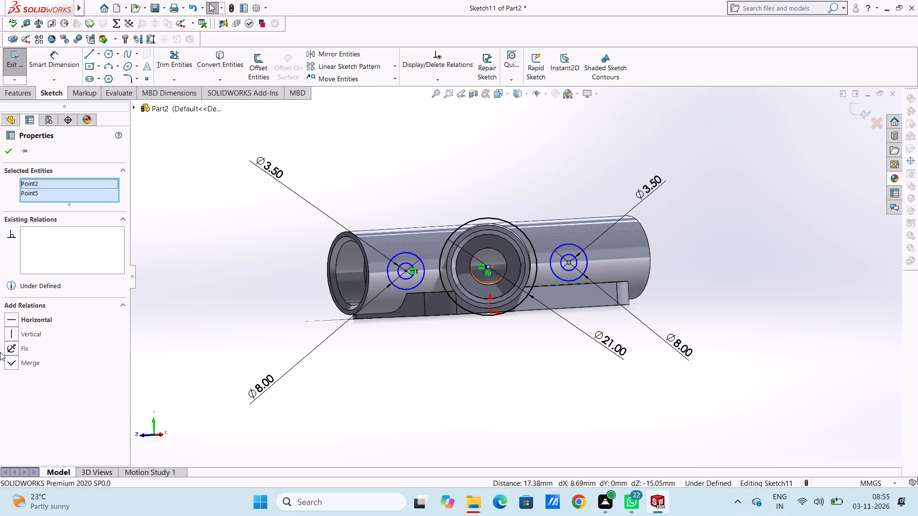
pyautogui.click(12, 318)
pyautogui.click(252, 279)
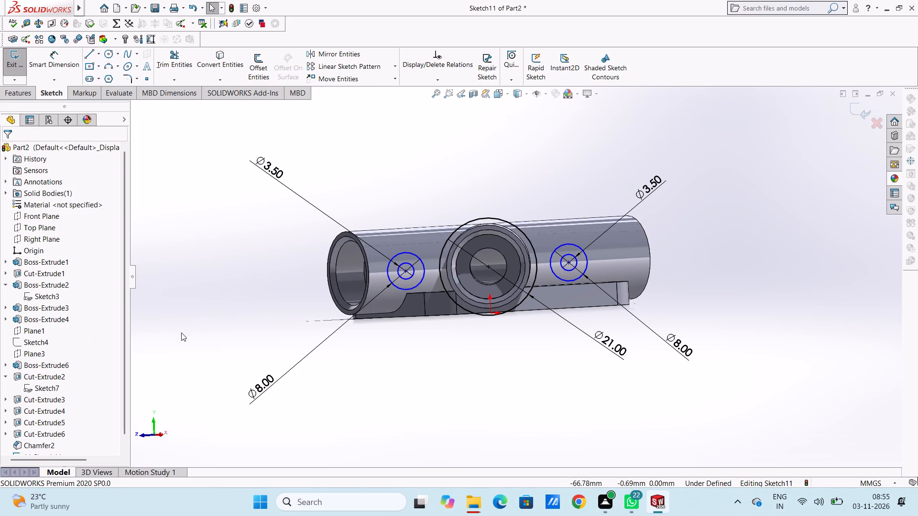
# Dimension the distance from the large circle's center to the circle pair nearest the cylinder's open end as 15 mm.
pyautogui.click(51, 64)
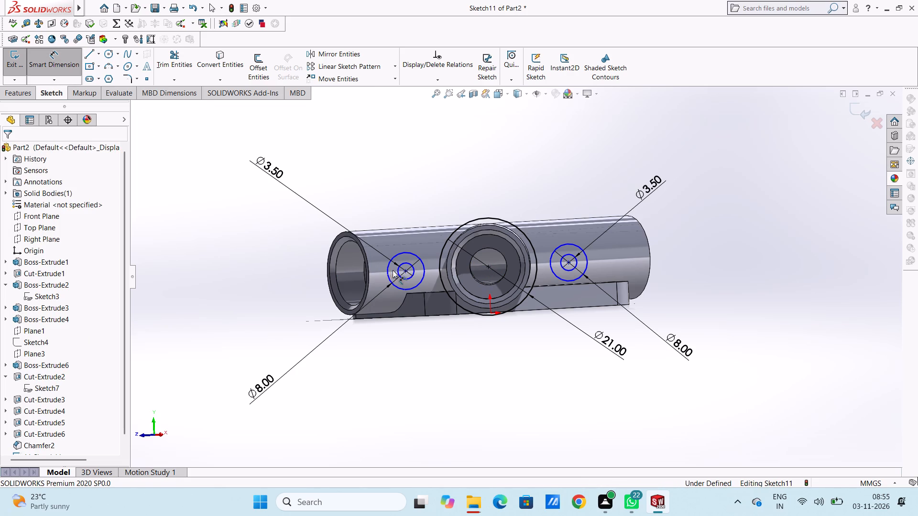
pyautogui.click(406, 273)
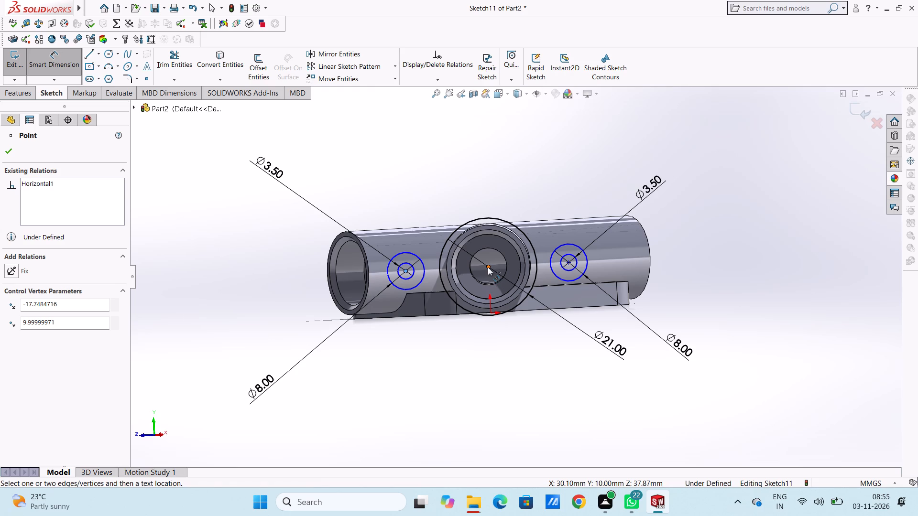
pyautogui.click(489, 268)
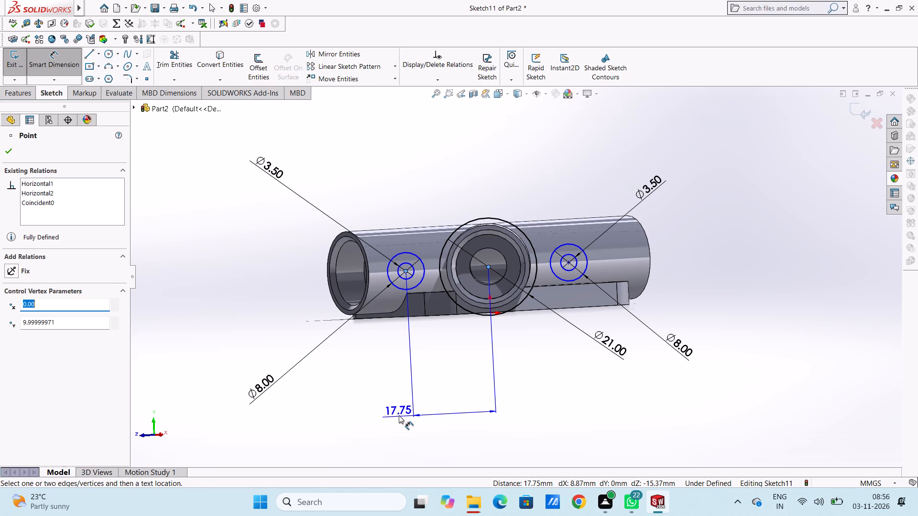
pyautogui.click(399, 415)
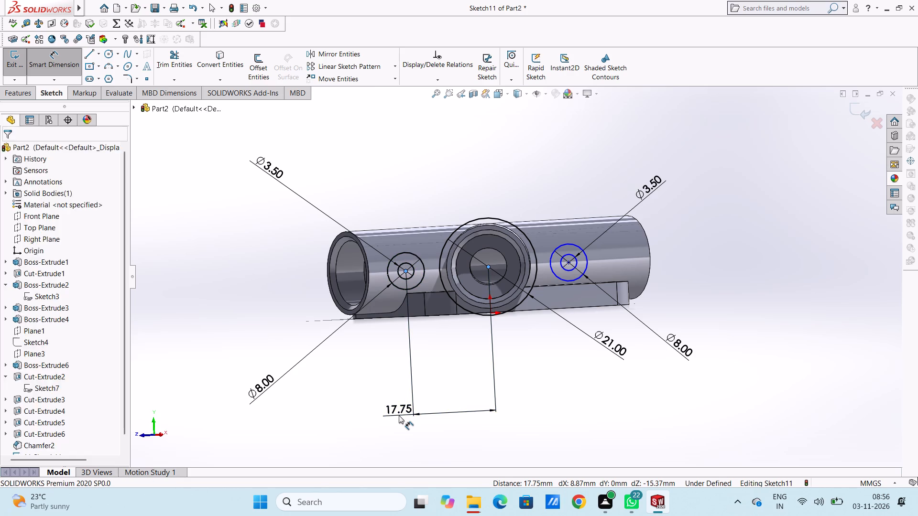
pyautogui.write('15')
pyautogui.press('Return')
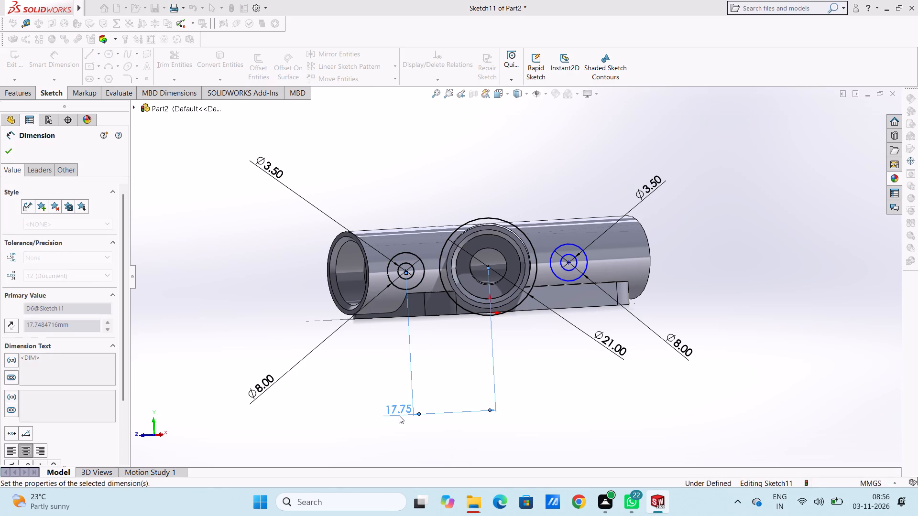
pyautogui.click(428, 176)
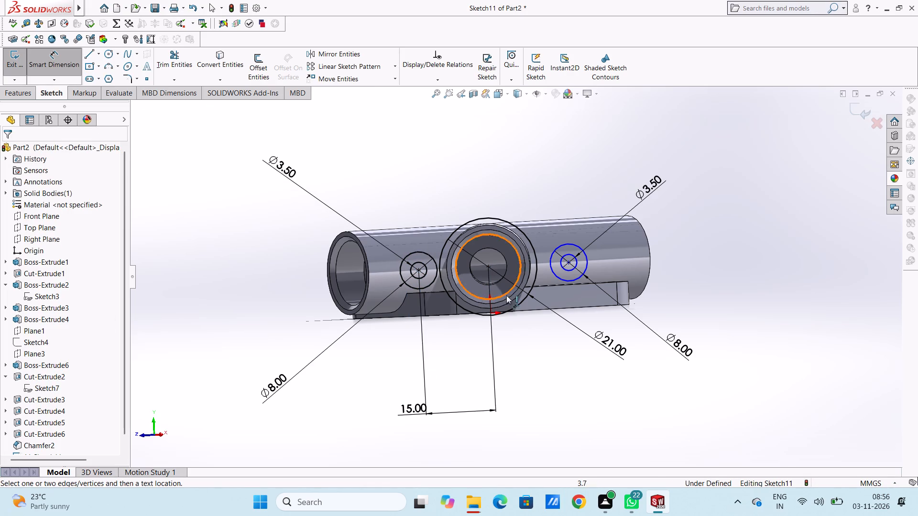
# Dimension the distance from the large circle's center to the circle pair farther from the cylinder's open end as 15 mm.
pyautogui.click(488, 267)
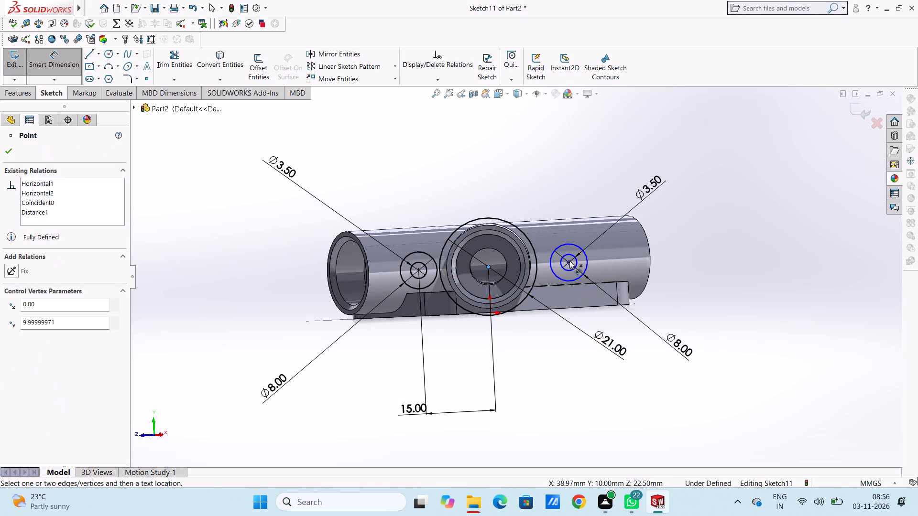
pyautogui.click(569, 260)
pyautogui.click(407, 152)
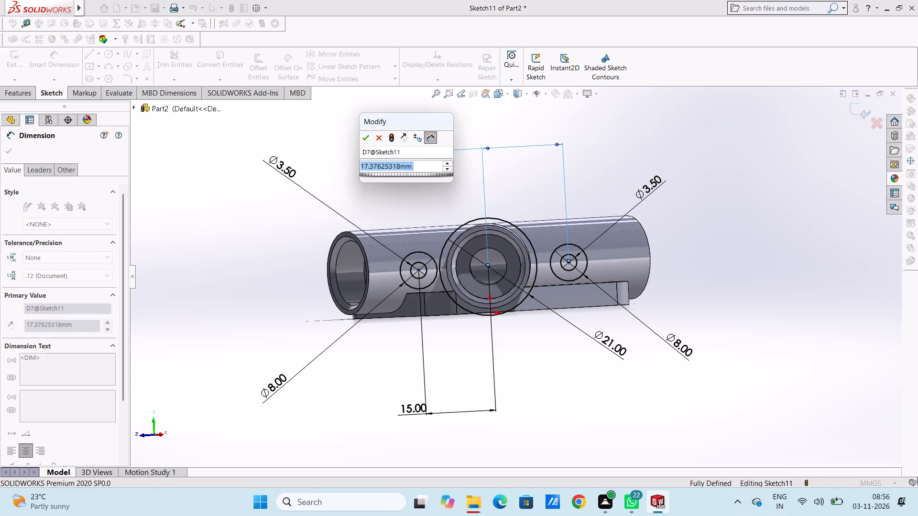
pyautogui.write('15')
pyautogui.press('Return')
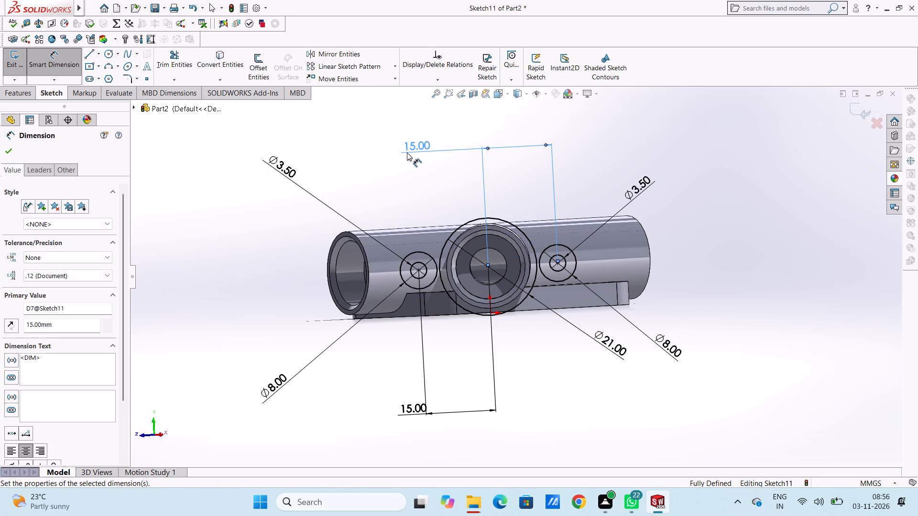
pyautogui.click(391, 154)
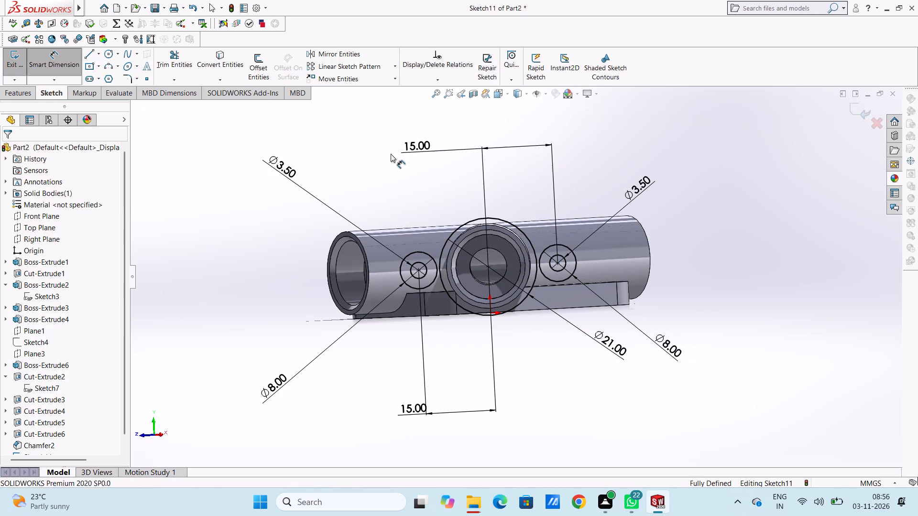
# Sketch an upper tangent line, about 13.5 mm long, from the 8 mm circle nearest the open end to the 21 mm circle.
pyautogui.scroll(-2, 505, 276)
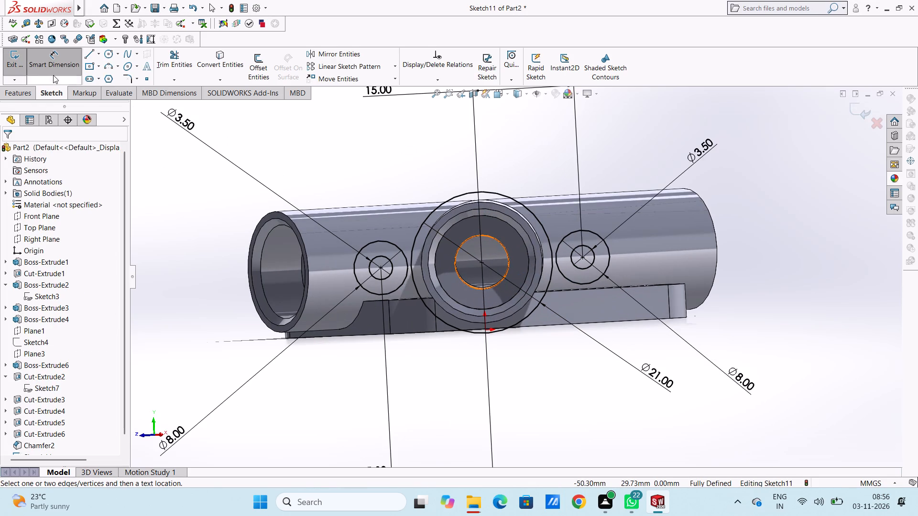
pyautogui.click(55, 65)
pyautogui.click(90, 55)
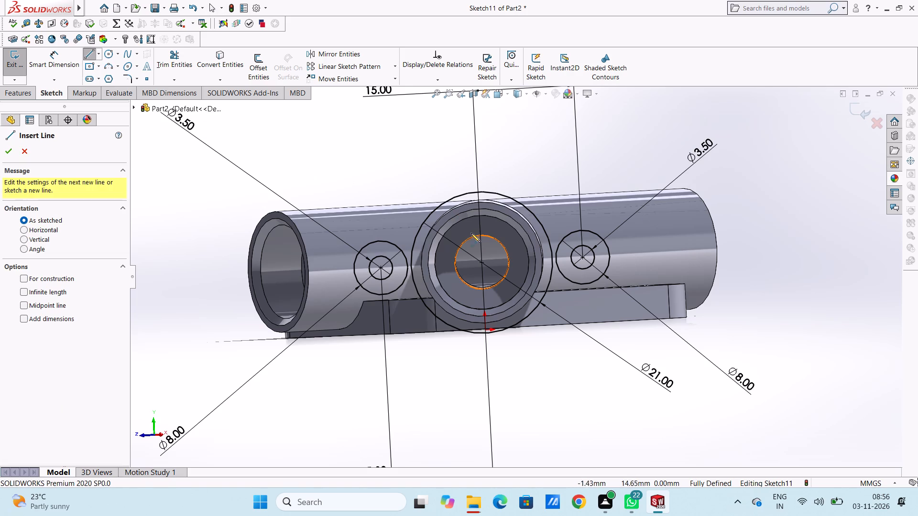
pyautogui.scroll(-2, 471, 233)
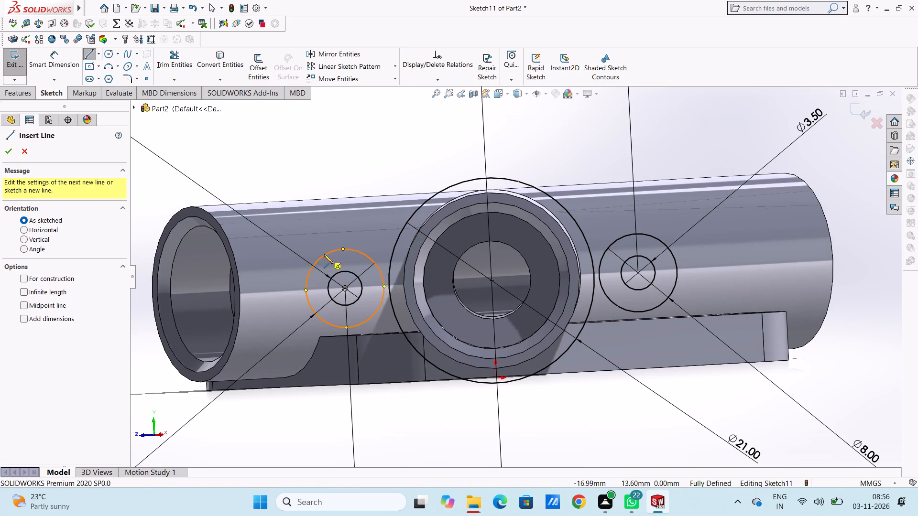
pyautogui.click(324, 254)
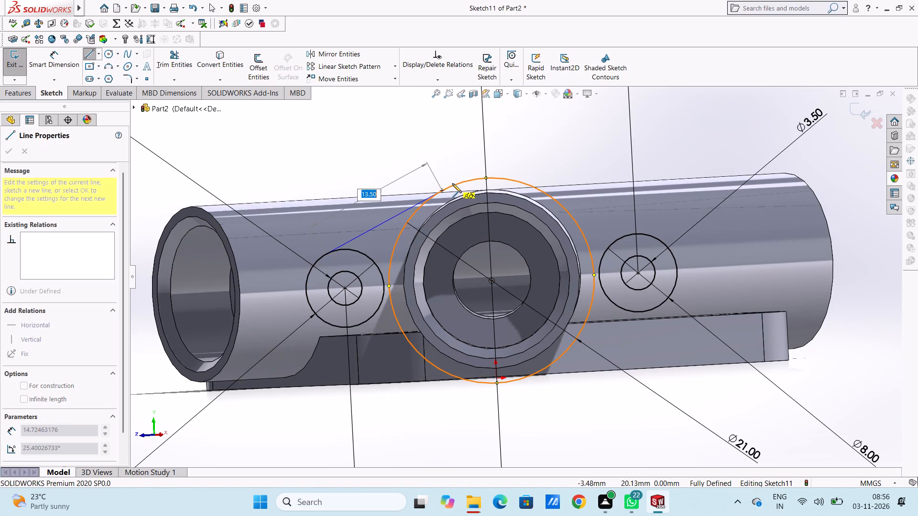
pyautogui.click(452, 183)
pyautogui.rightClick(464, 147)
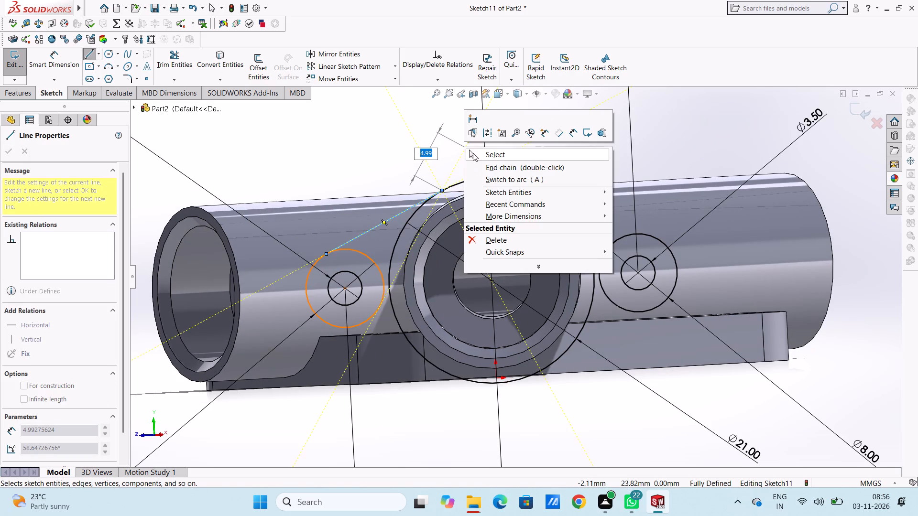
pyautogui.click(473, 153)
pyautogui.click(429, 157)
# Sketch an upper tangent line, about 13.5 mm long, from the 8 mm circle farther from the open end to the 21 mm circle.
pyautogui.click(91, 54)
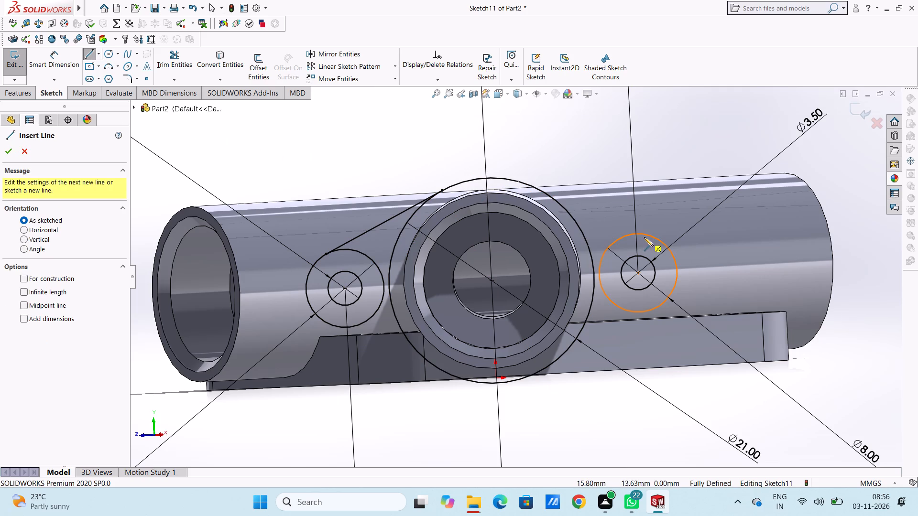
pyautogui.click(660, 241)
pyautogui.click(531, 183)
pyautogui.rightClick(575, 127)
pyautogui.doubleClick(584, 133)
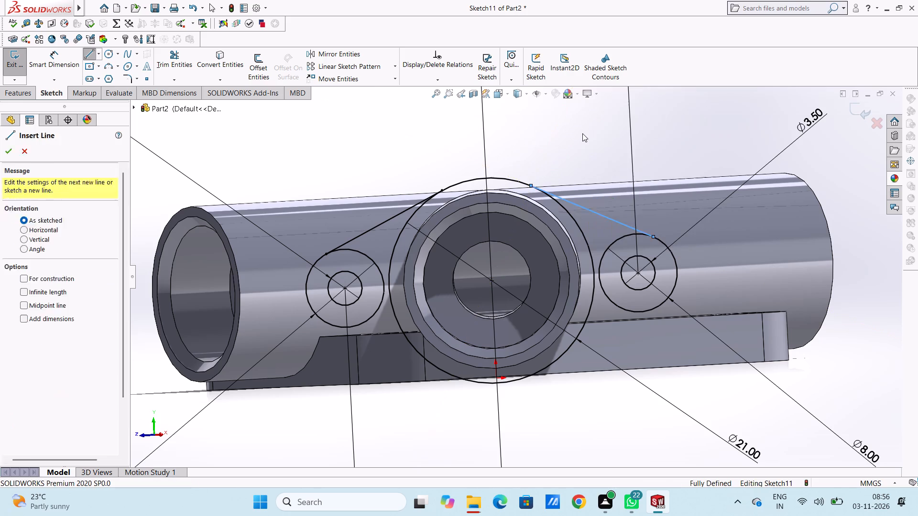
# Sketch a lower tangent line from the 8 mm circle nearest the open end to the underside of the 21 mm circle.
pyautogui.scroll(4, 563, 233)
pyautogui.scroll(-4, 533, 331)
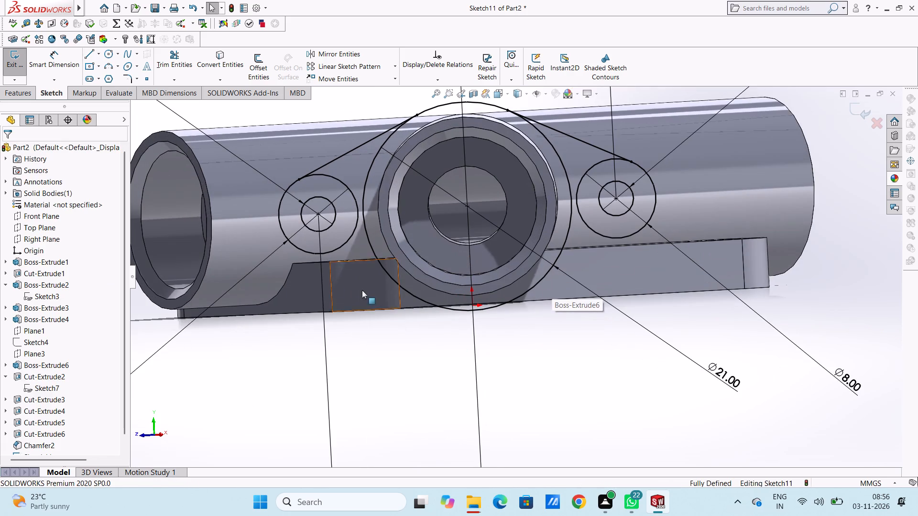
pyautogui.click(89, 54)
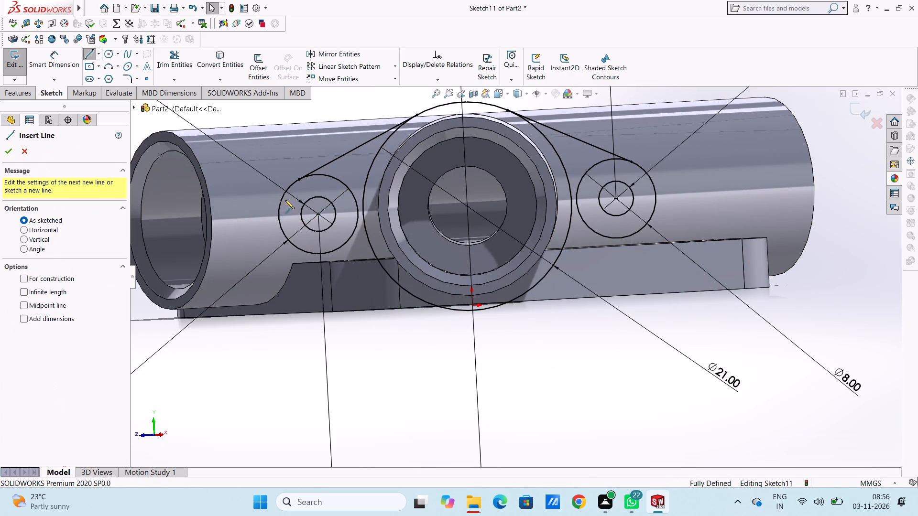
pyautogui.click(307, 252)
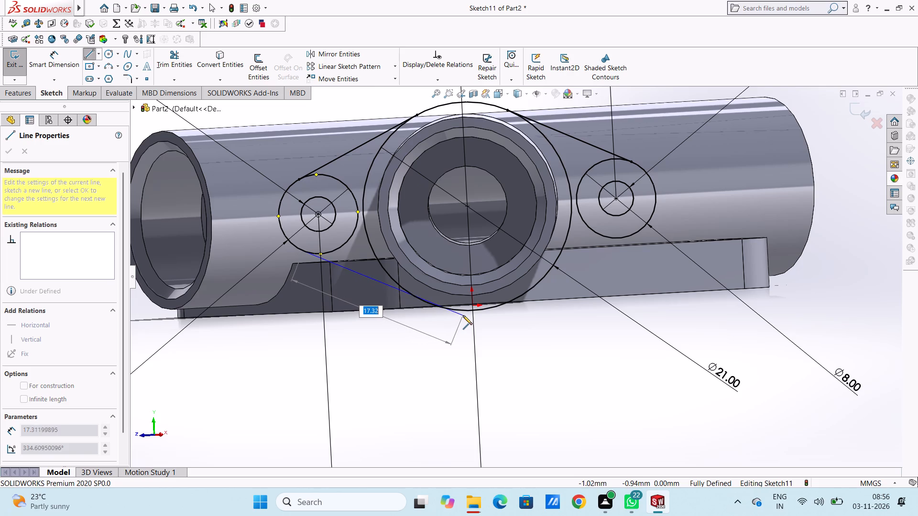
pyautogui.click(427, 301)
pyautogui.rightClick(385, 368)
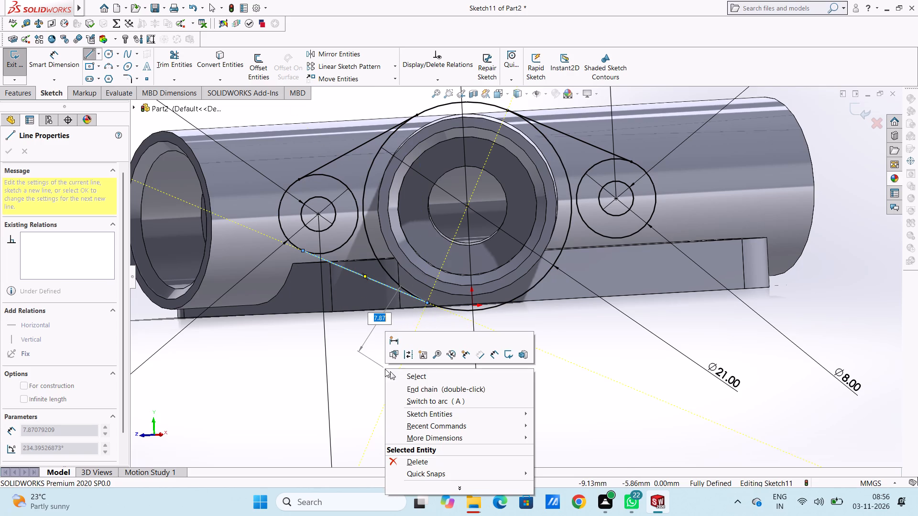
pyautogui.doubleClick(389, 371)
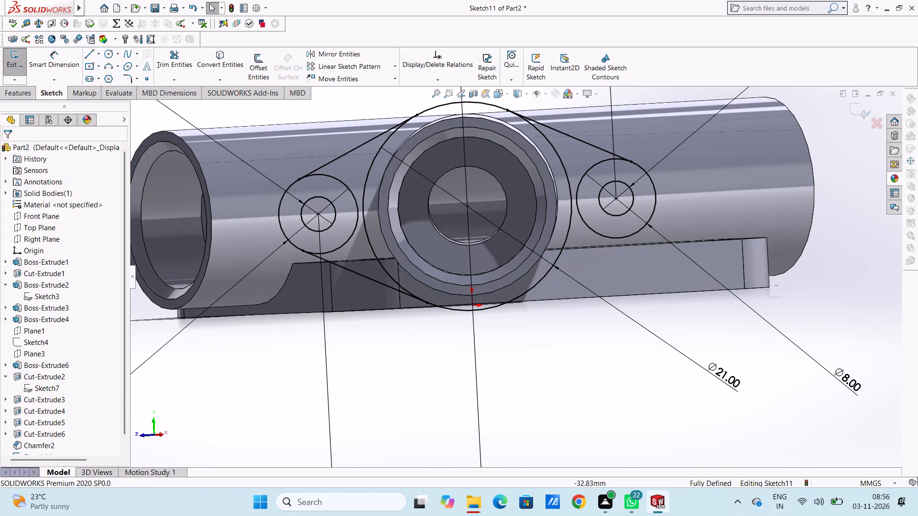
# Sketch a lower line, about 13.5 mm long, from the 8 mm circle farther from the open end to the 21 mm circle.
pyautogui.click(86, 56)
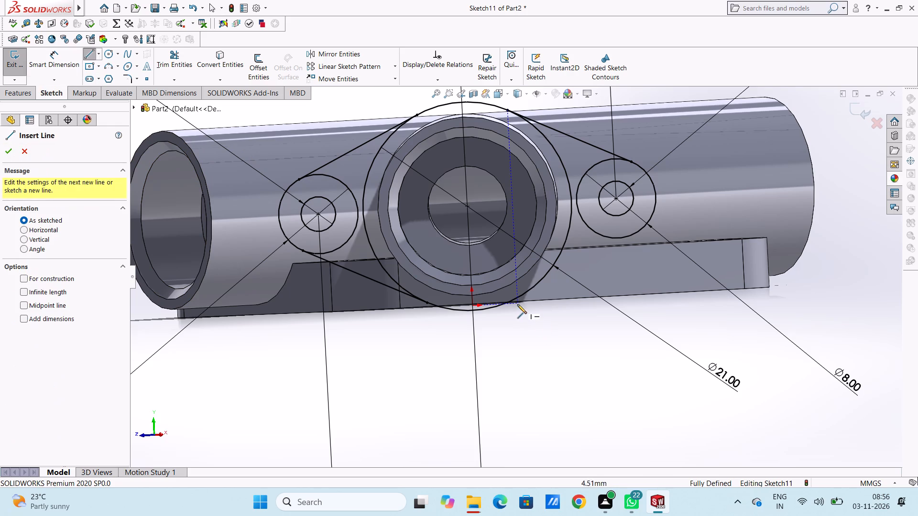
pyautogui.click(634, 234)
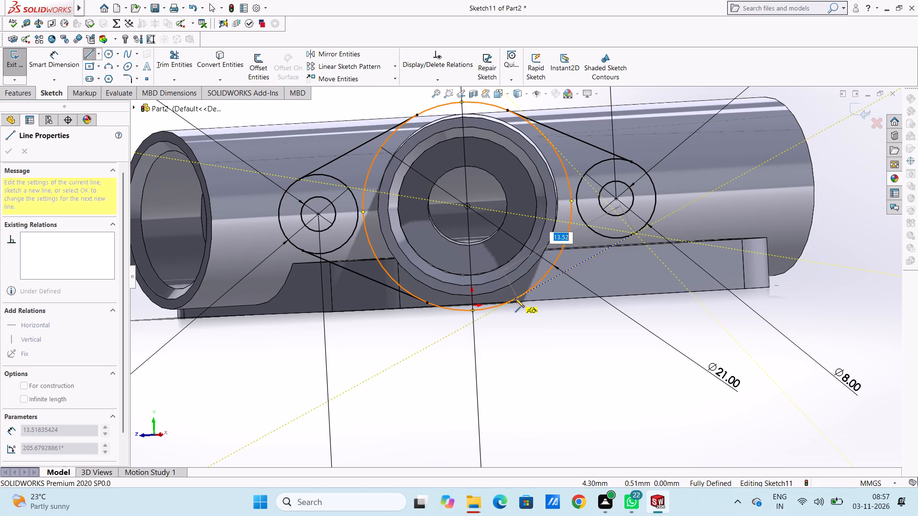
pyautogui.click(515, 298)
pyautogui.rightClick(592, 372)
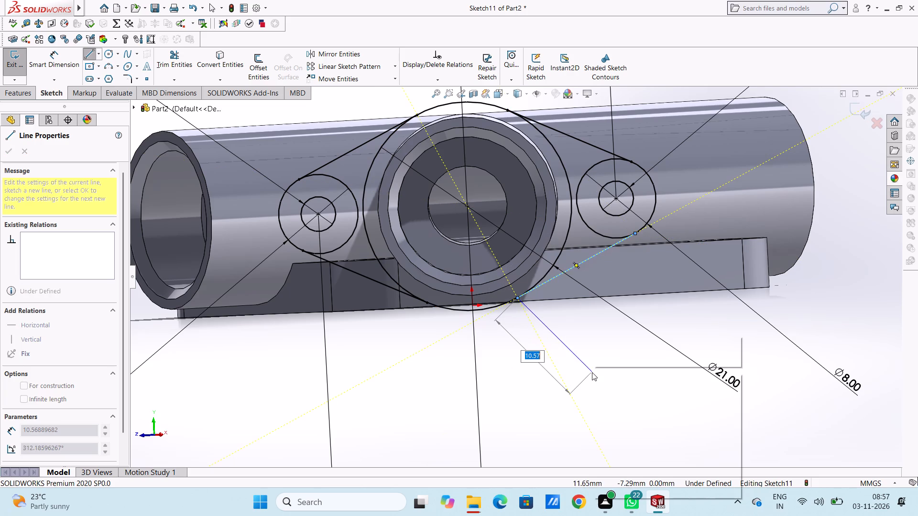
pyautogui.click(600, 378)
pyautogui.click(574, 375)
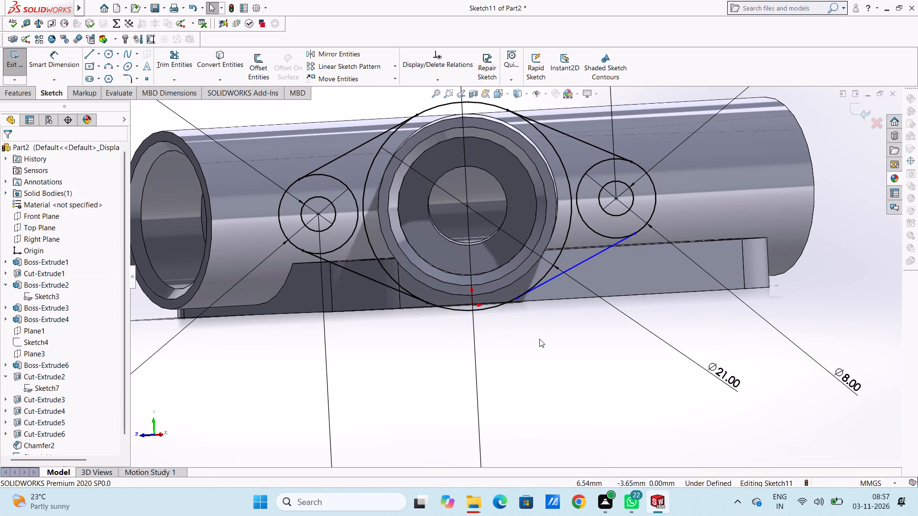
# Apply tangent relations between the lower line farther from the open end and both the 21 mm circle and its 8 mm circle.
pyautogui.click(547, 282)
pyautogui.keyDown('ctrl'); pyautogui.click(546, 274); pyautogui.keyUp('ctrl')
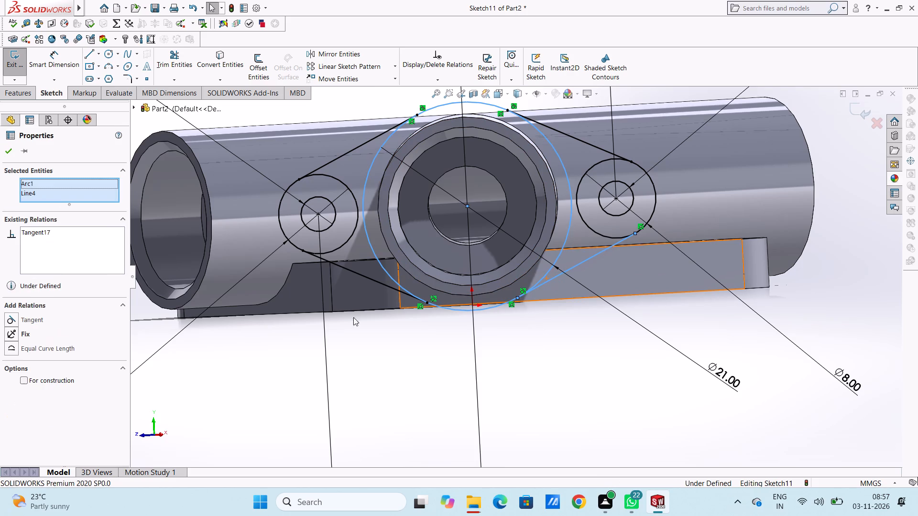
pyautogui.click(8, 317)
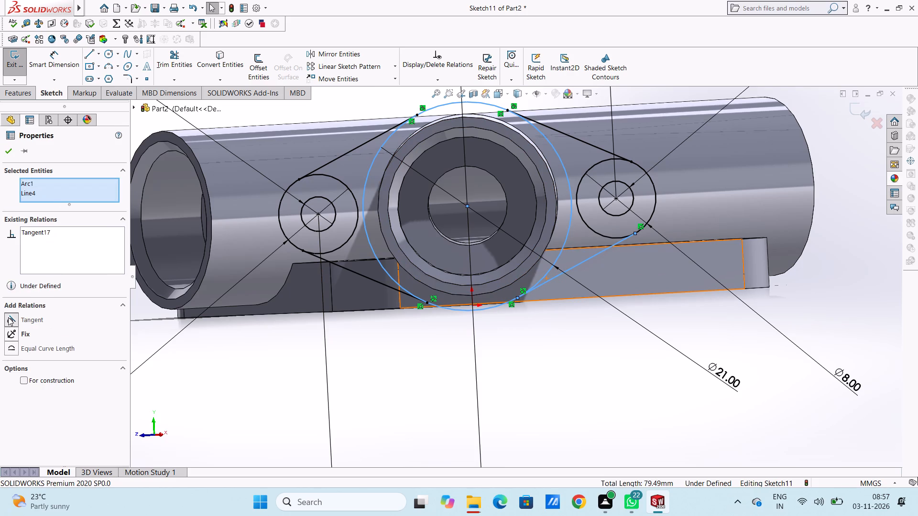
pyautogui.click(278, 371)
pyautogui.scroll(3, 279, 370)
pyautogui.scroll(-2, 599, 265)
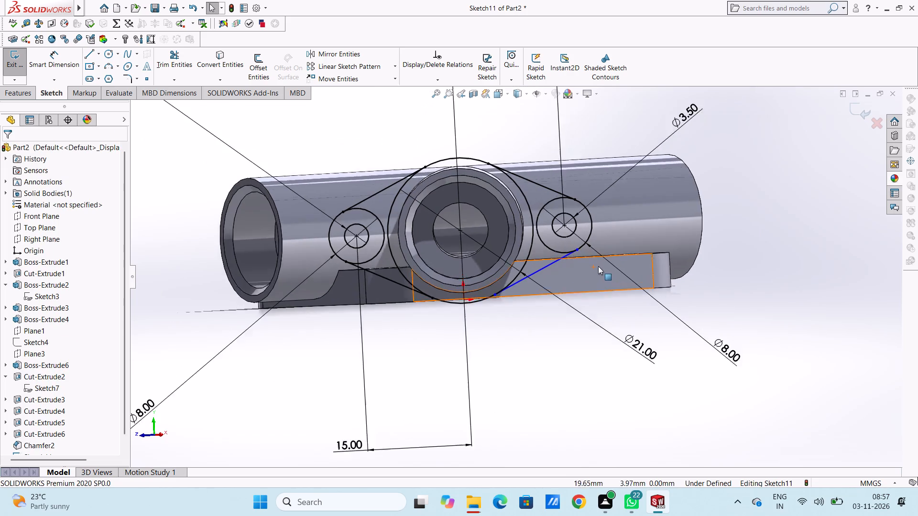
pyautogui.scroll(-2, 598, 266)
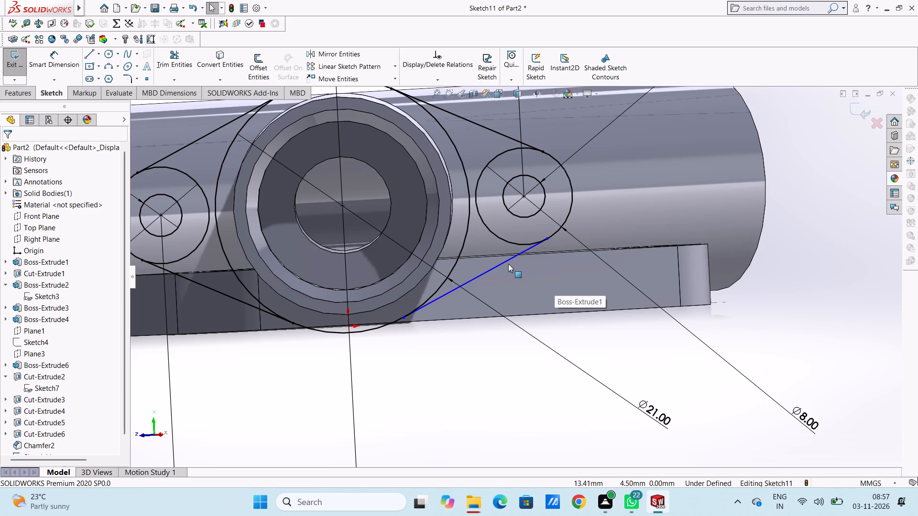
pyautogui.click(506, 262)
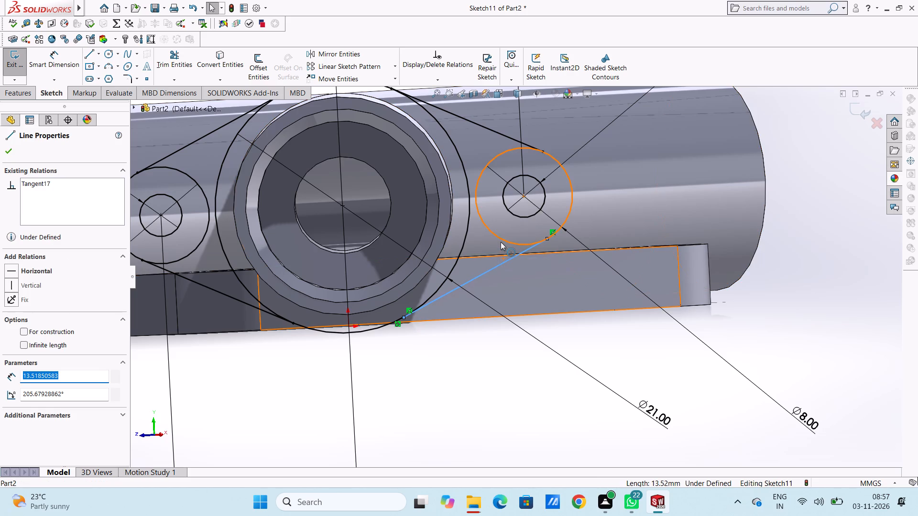
pyautogui.keyDown('ctrl'); pyautogui.click(501, 242); pyautogui.keyUp('ctrl')
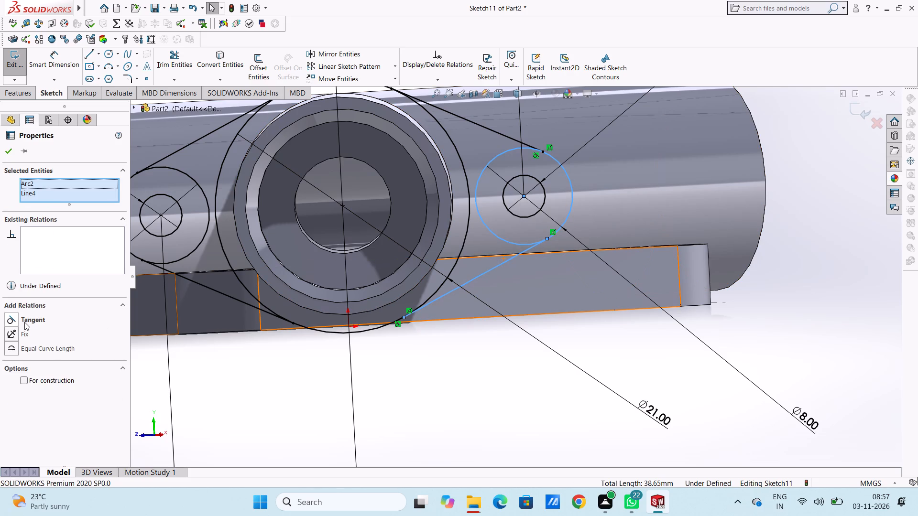
pyautogui.click(15, 318)
pyautogui.click(246, 385)
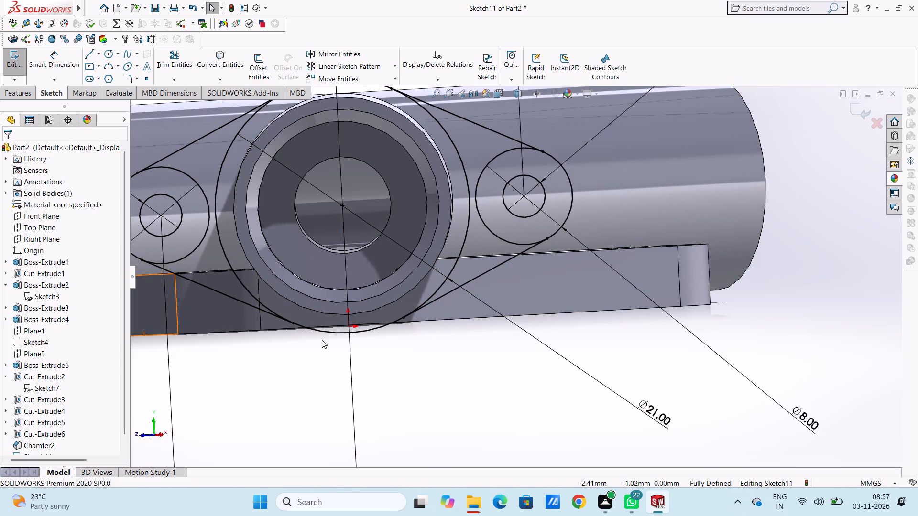
# Trim away the two side arcs of the 21 mm circle that lie between the tangent lines.
pyautogui.scroll(3, 335, 330)
pyautogui.click(175, 61)
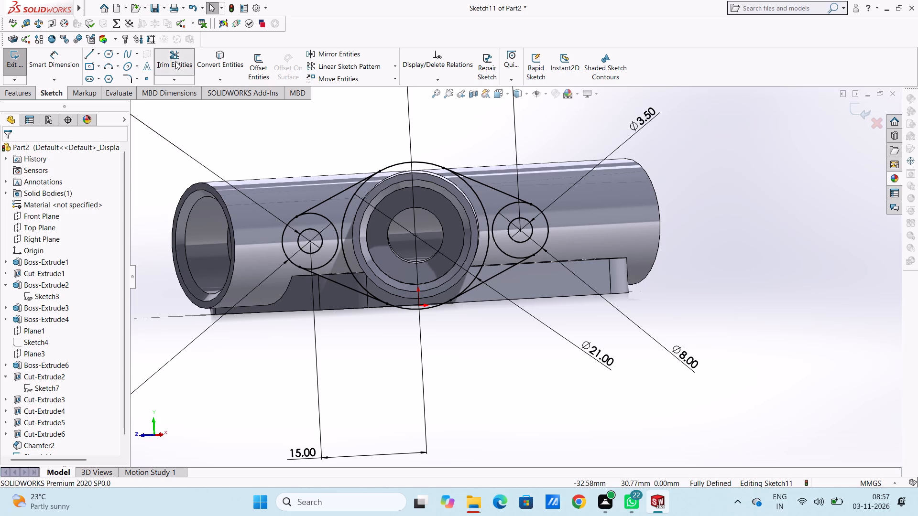
pyautogui.scroll(-2, 354, 202)
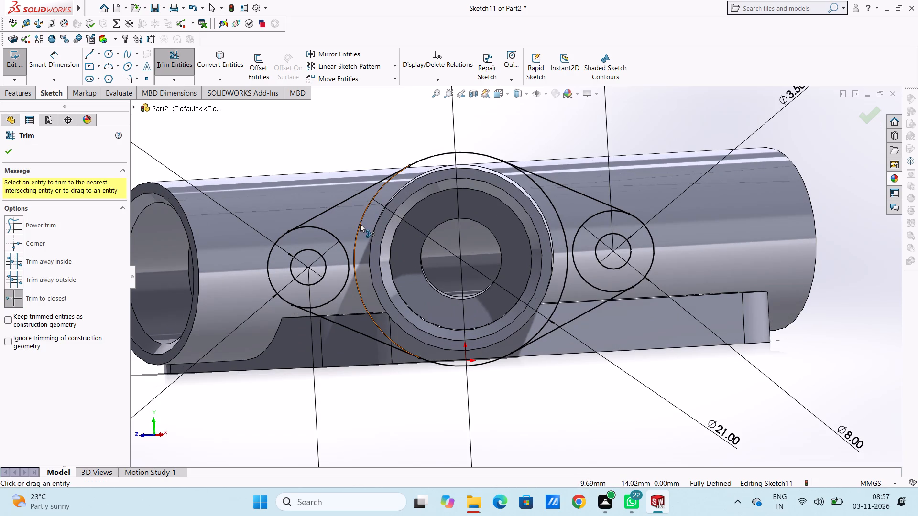
pyautogui.click(360, 224)
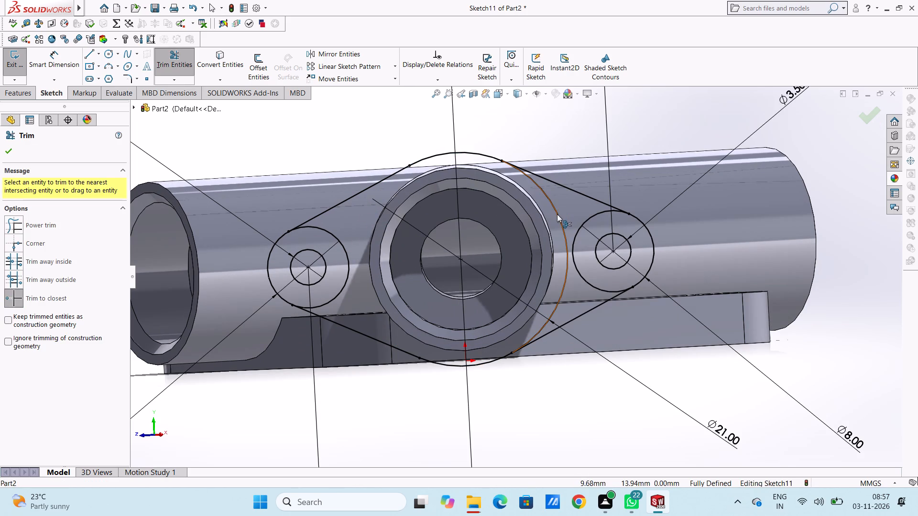
pyautogui.click(557, 214)
pyautogui.click(6, 150)
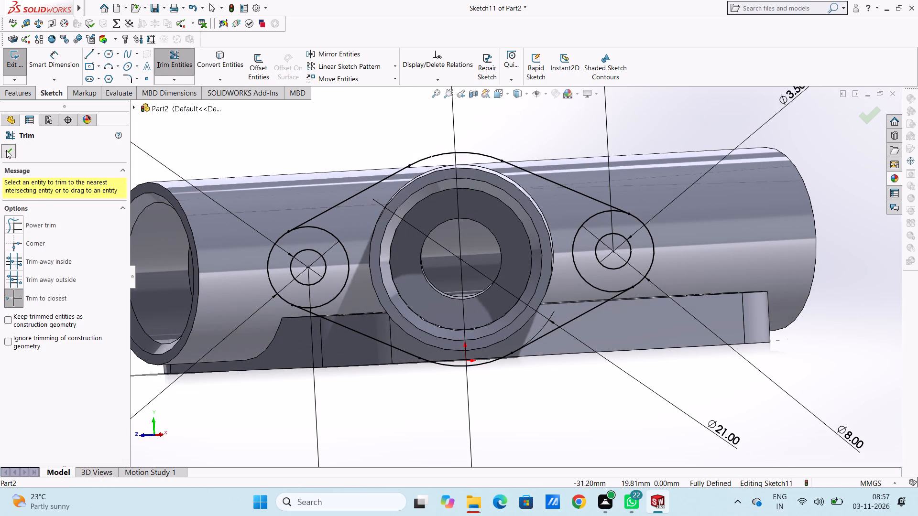
pyautogui.click(174, 150)
# Sketch a circle of about 9 mm radius centred on the branch bore, matching the branch's outer edge.
pyautogui.click(107, 55)
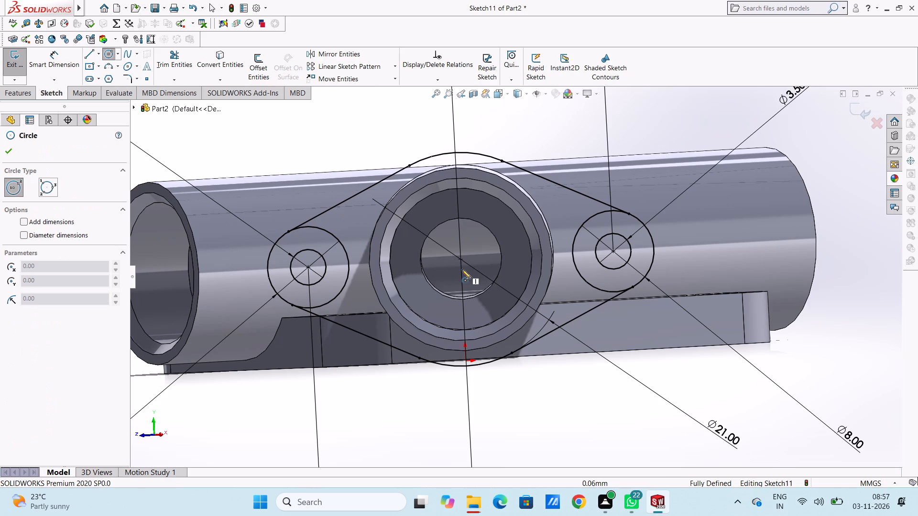
pyautogui.click(459, 260)
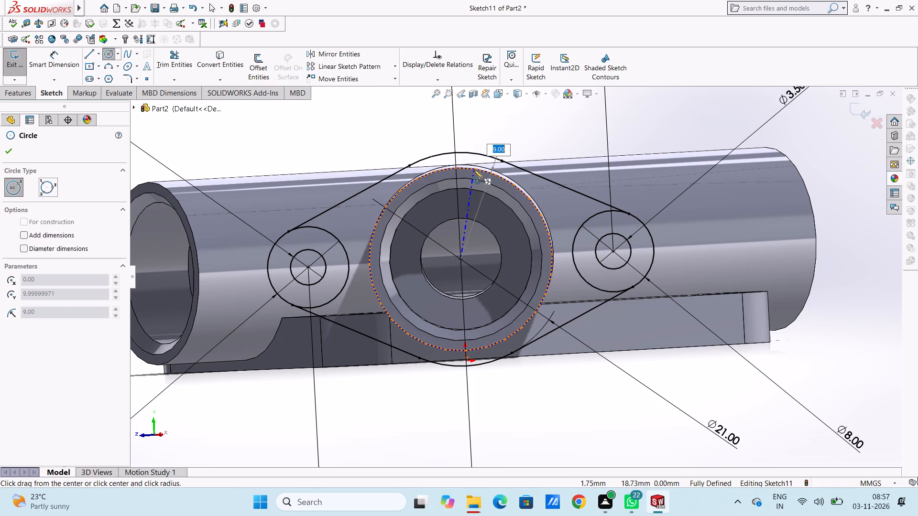
pyautogui.click(474, 170)
pyautogui.rightClick(316, 118)
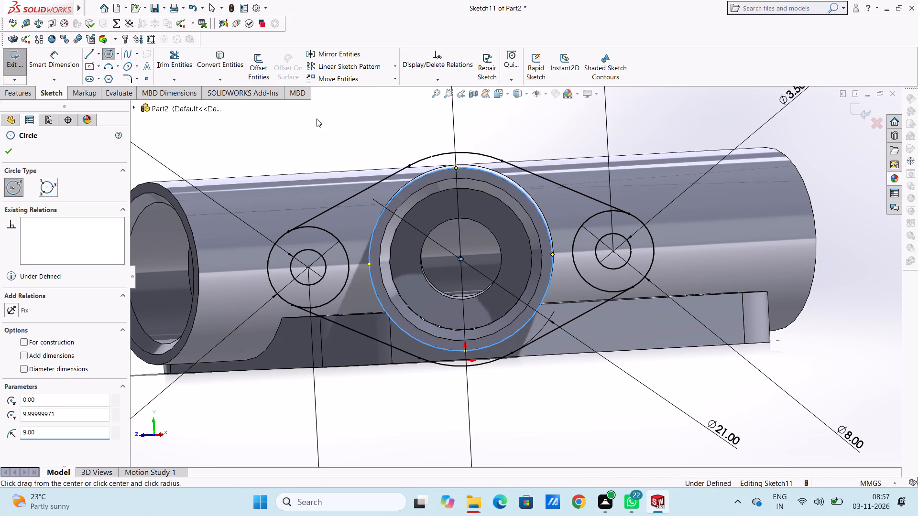
pyautogui.click(327, 125)
pyautogui.click(327, 125)
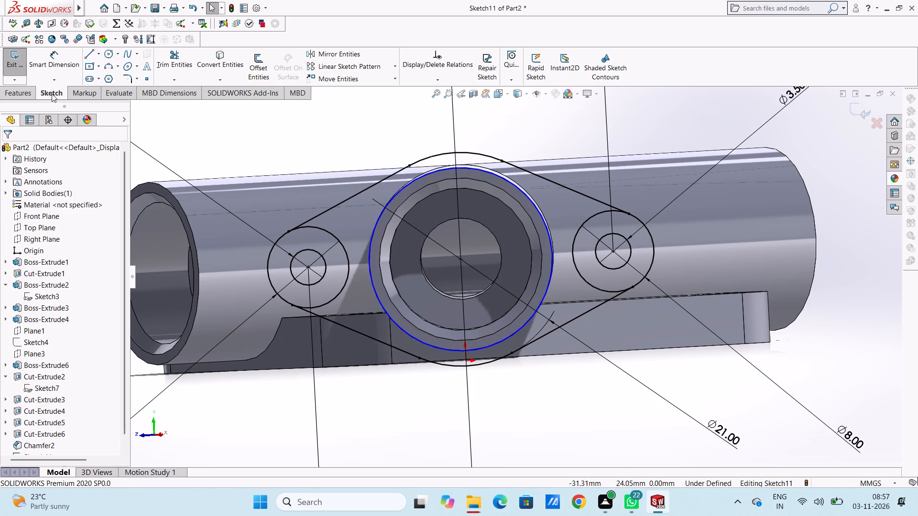
# Dimension the new centre circle's diameter as 18 mm.
pyautogui.click(49, 64)
pyautogui.click(395, 196)
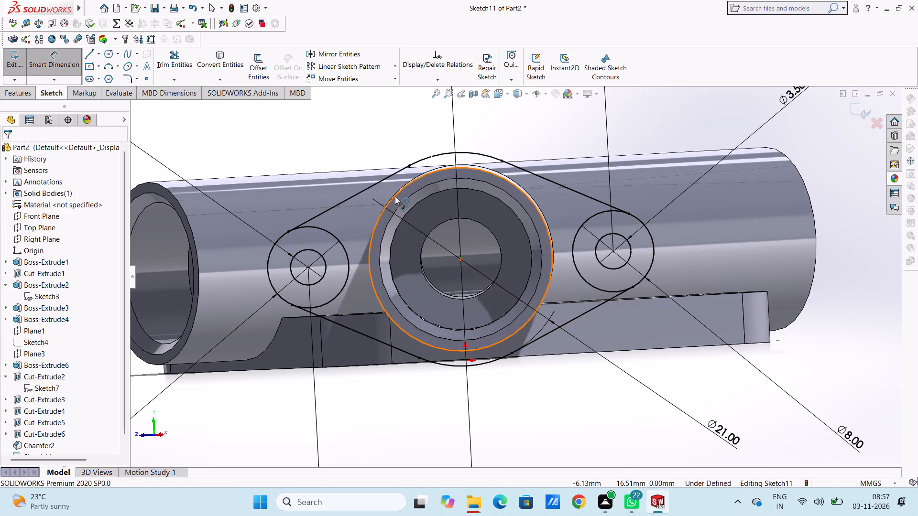
pyautogui.click(316, 148)
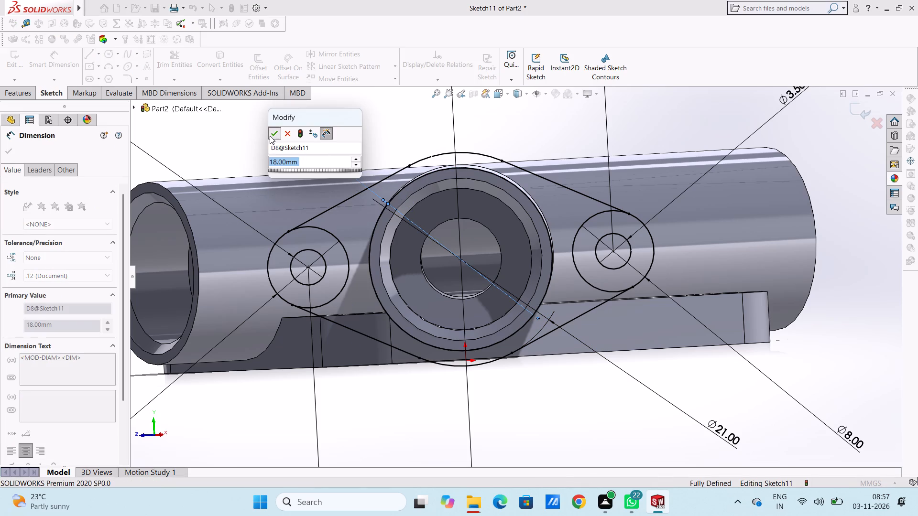
pyautogui.click(270, 136)
pyautogui.click(264, 135)
pyautogui.moveTo(273, 137); pyautogui.dragTo(296, 171, button='middle')
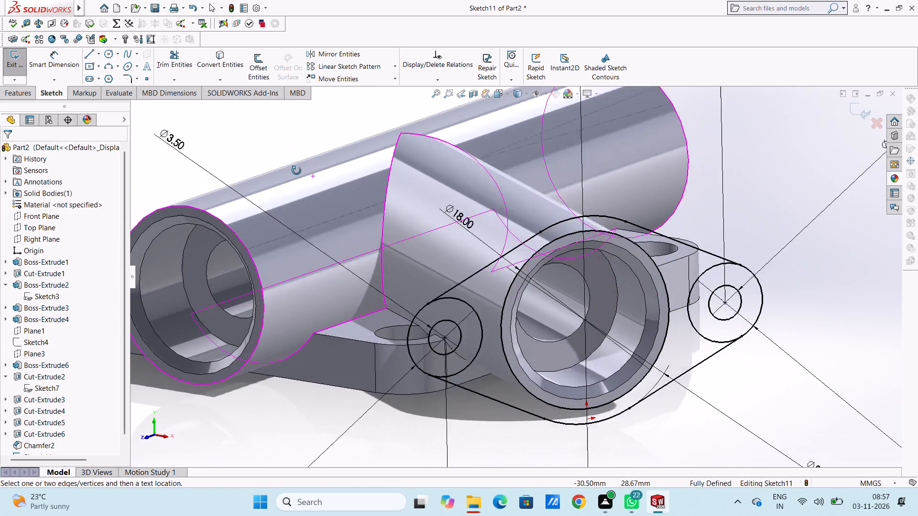
pyautogui.moveTo(296, 171); pyautogui.dragTo(296, 173, button='middle')
pyautogui.click(63, 58)
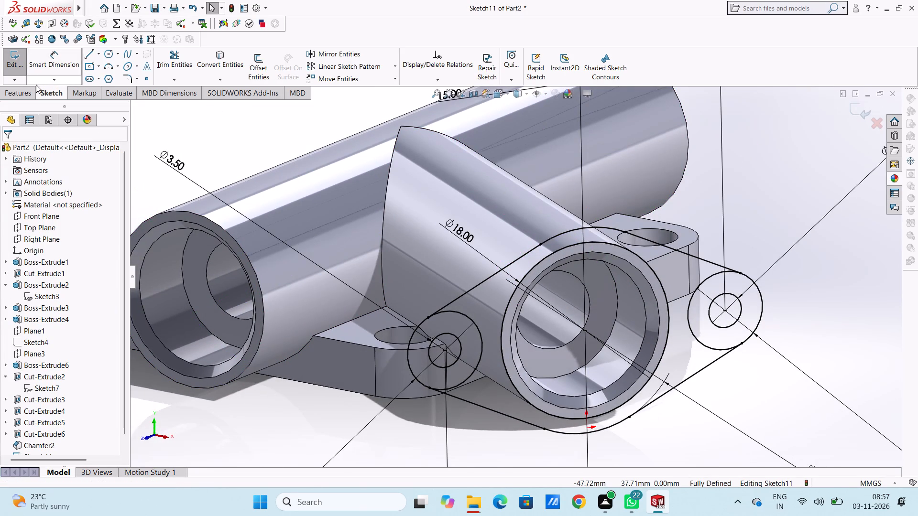
# Extrude the flange regions around the branch and both small holes 3 mm, reversed back along the branch and merged with the body.
pyautogui.click(29, 92)
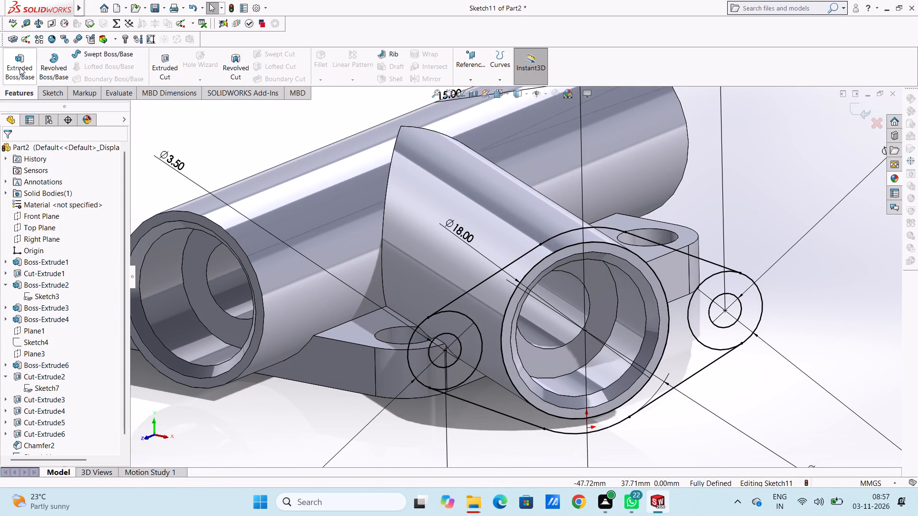
pyautogui.click(20, 66)
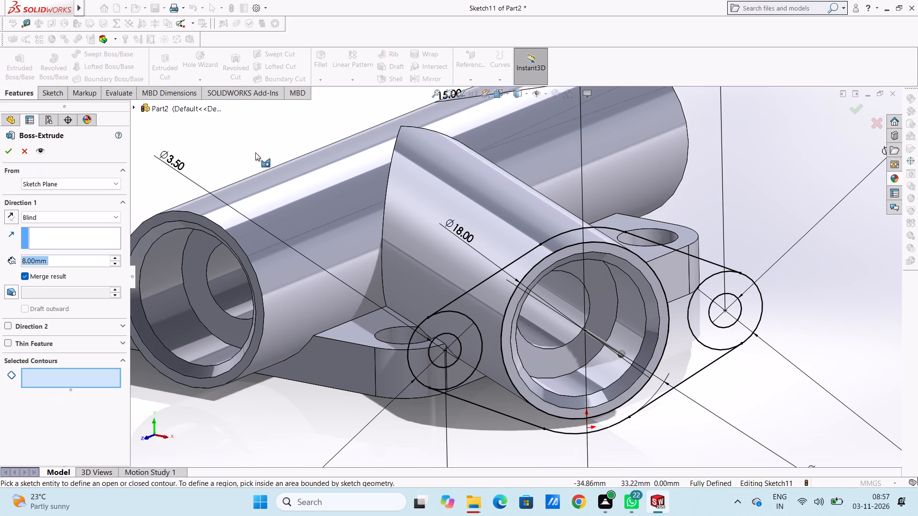
pyautogui.click(466, 339)
pyautogui.click(481, 309)
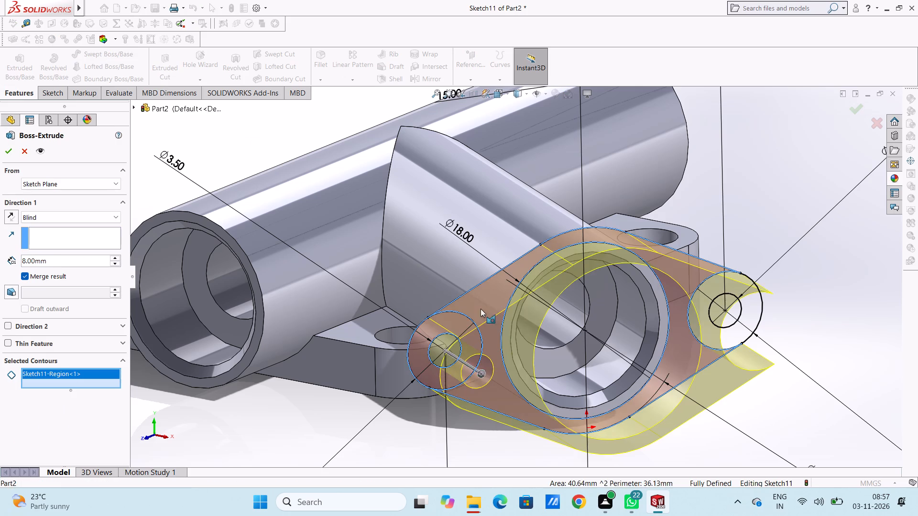
pyautogui.click(751, 311)
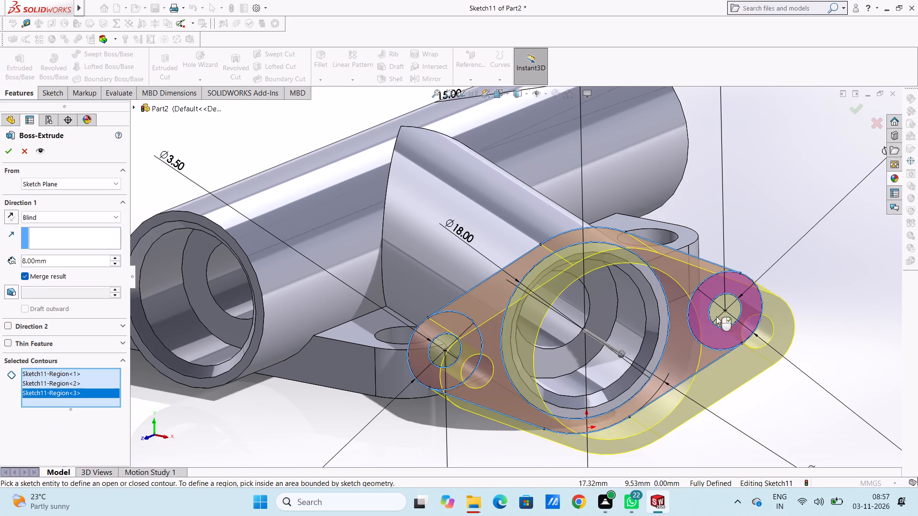
pyautogui.moveTo(386, 260); pyautogui.dragTo(407, 310, button='middle')
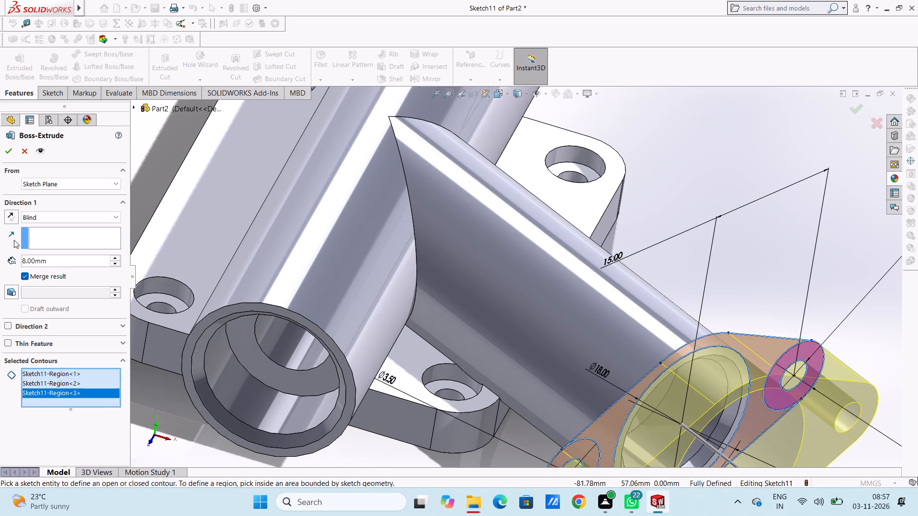
pyautogui.click(8, 212)
pyautogui.doubleClick(49, 264)
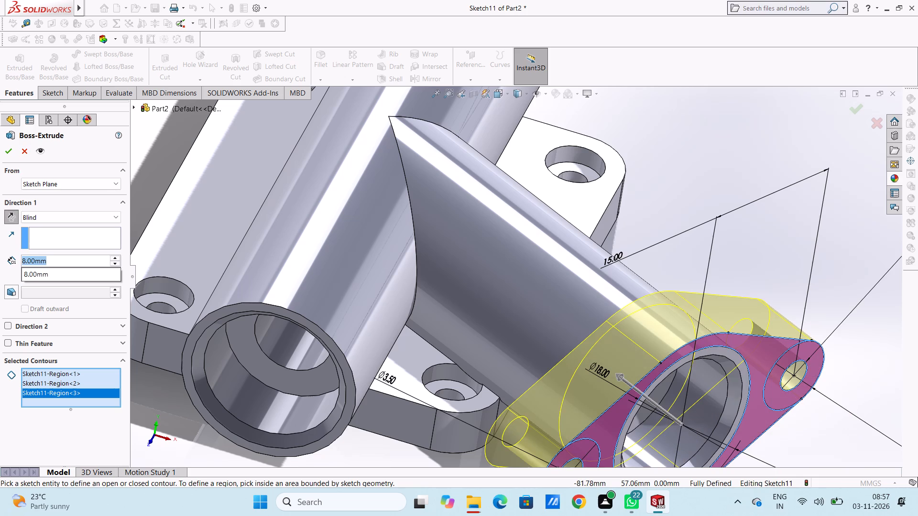
pyautogui.press('3')
pyautogui.press('Return')
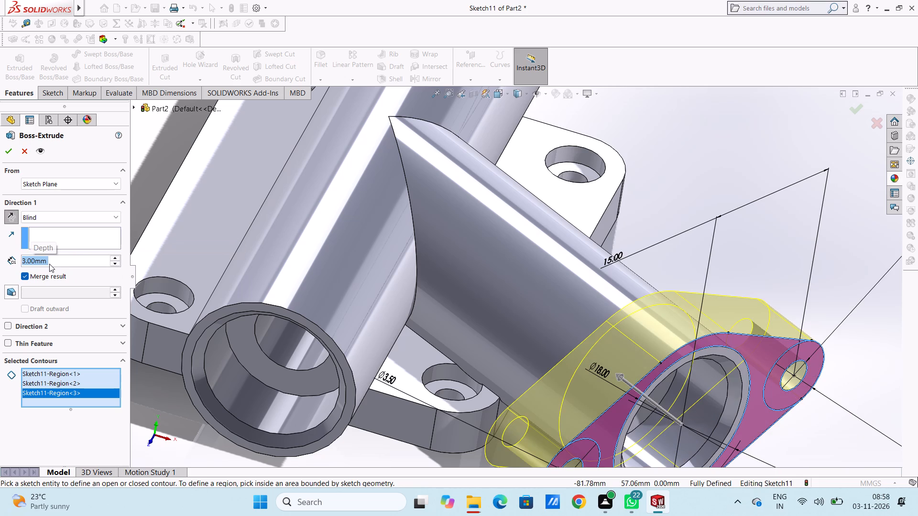
pyautogui.click(10, 151)
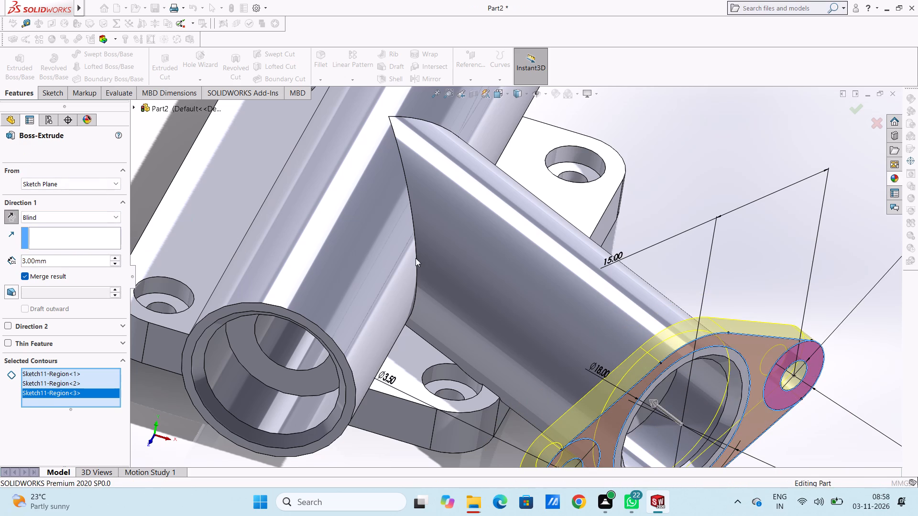
# Examine the flange, branch and main cylinder from several sides.
pyautogui.scroll(4, 421, 261)
pyautogui.click(262, 258)
pyautogui.moveTo(284, 360); pyautogui.dragTo(280, 352, button='middle')
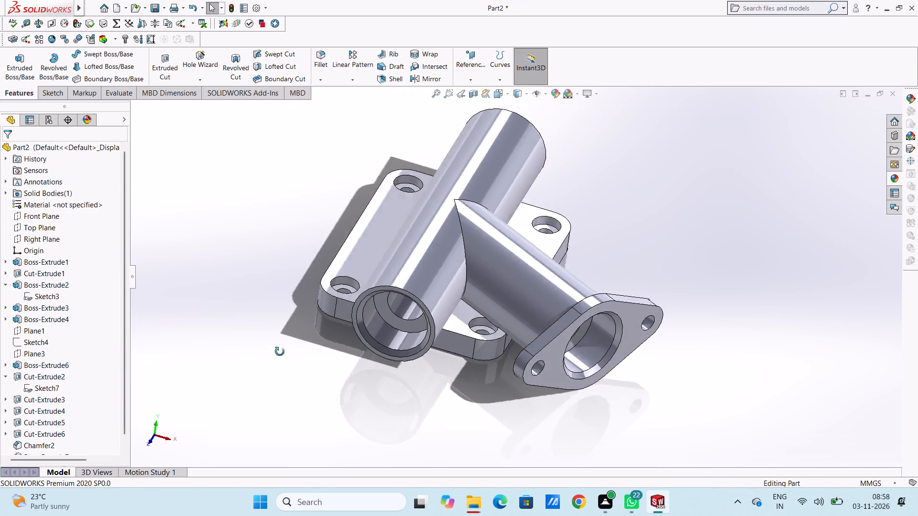
pyautogui.moveTo(280, 352); pyautogui.dragTo(292, 373, button='middle')
pyautogui.scroll(2, 279, 332)
pyautogui.moveTo(300, 374); pyautogui.dragTo(284, 322, button='middle')
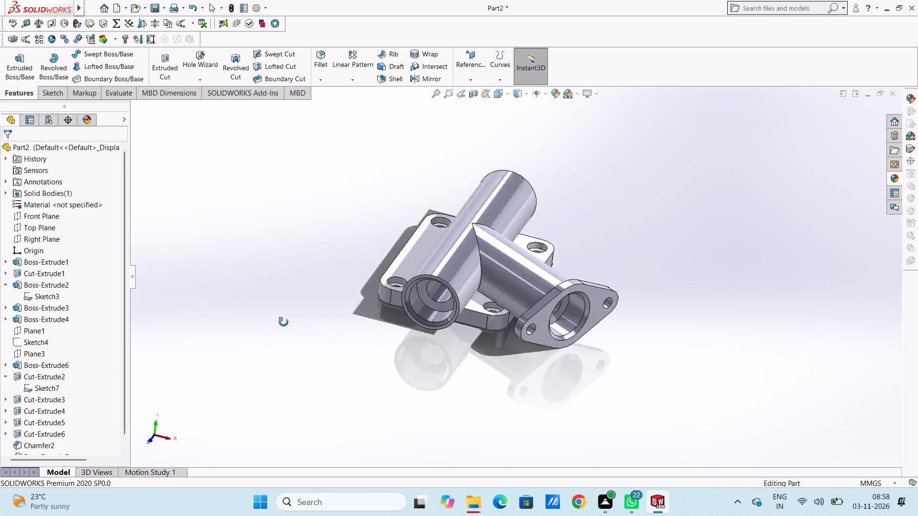
pyautogui.moveTo(284, 322); pyautogui.dragTo(262, 302, button='middle')
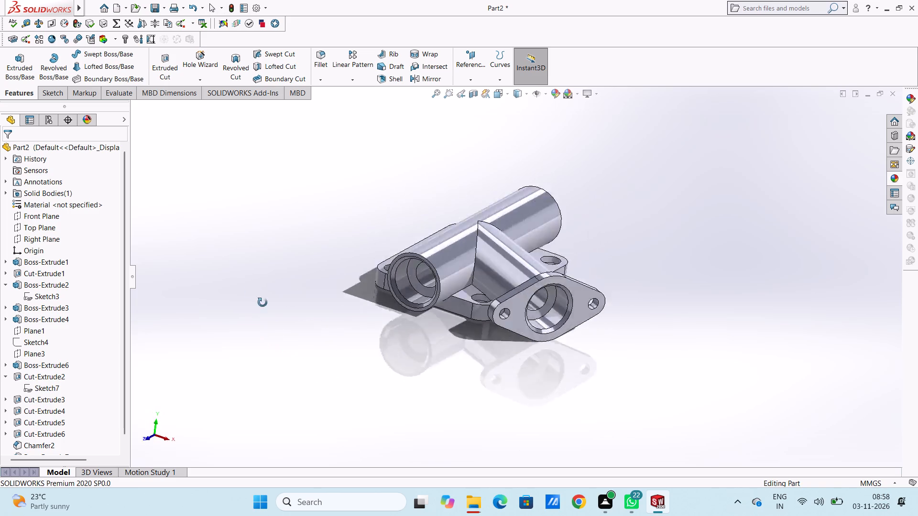
pyautogui.moveTo(262, 302); pyautogui.dragTo(232, 307, button='middle')
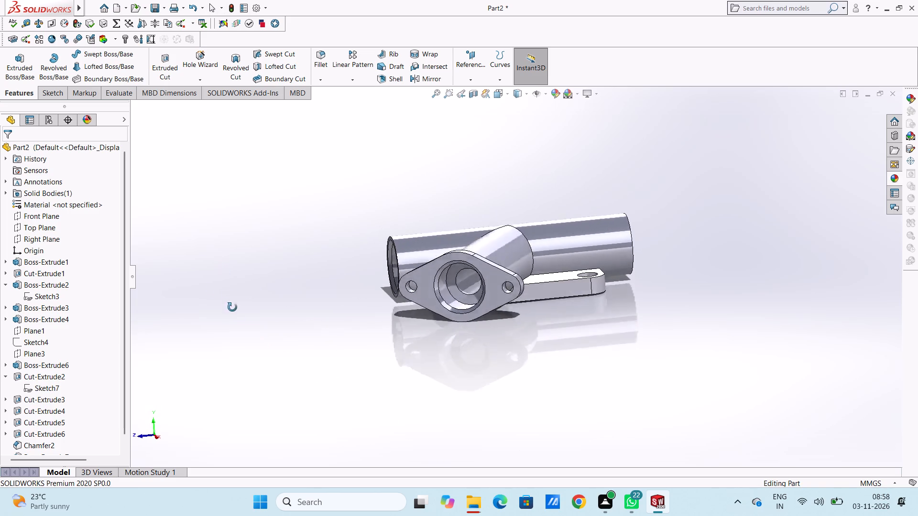
pyautogui.moveTo(232, 307); pyautogui.dragTo(236, 311, button='middle')
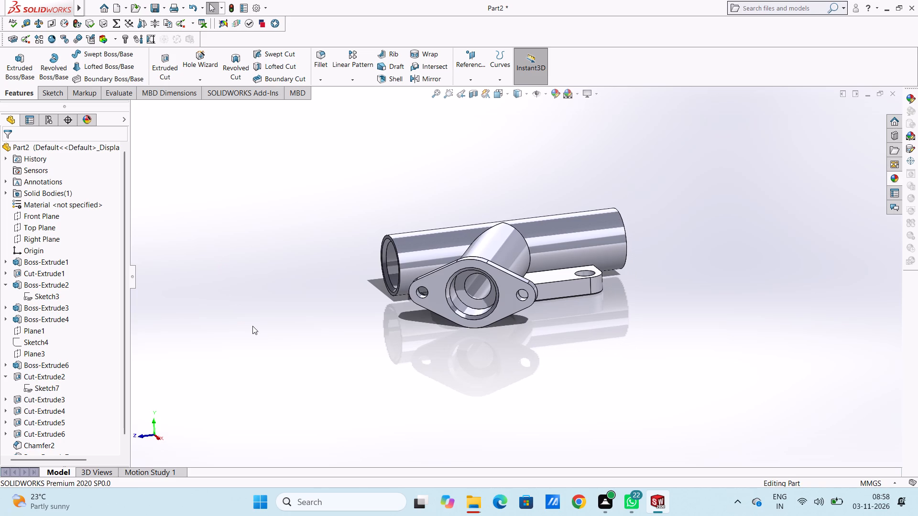
pyautogui.moveTo(252, 326); pyautogui.dragTo(373, 380, button='middle')
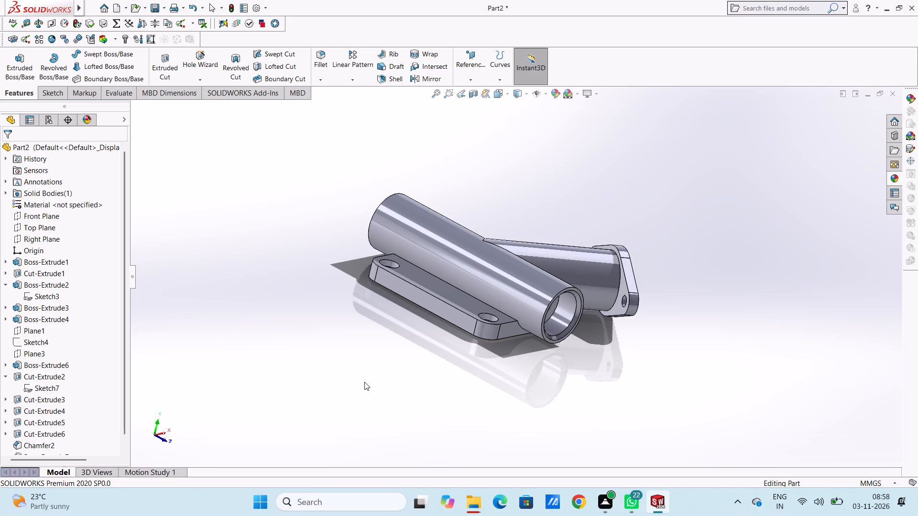
pyautogui.moveTo(360, 350); pyautogui.dragTo(347, 351, button='middle')
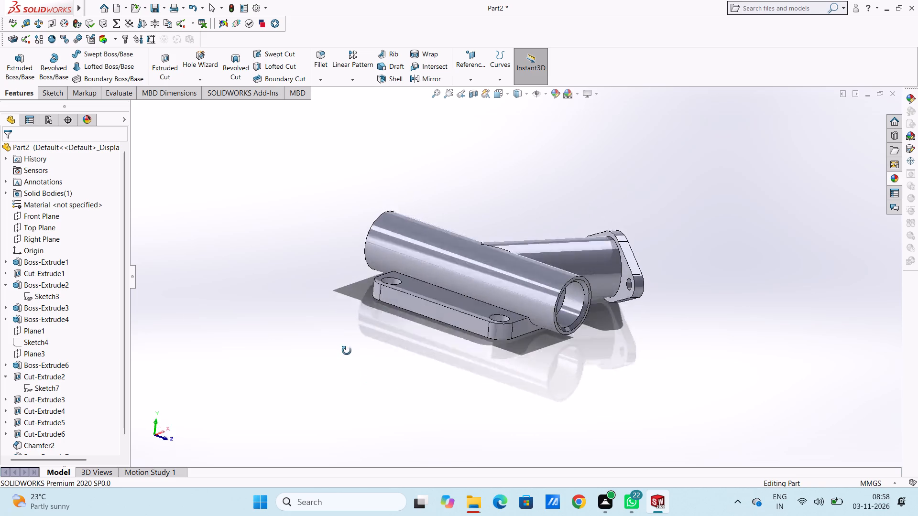
pyautogui.moveTo(347, 351); pyautogui.dragTo(357, 371, button='middle')
# Begin a 2 mm constant-radius fillet with the circular edge where the branch meets its flange.
pyautogui.moveTo(319, 58); pyautogui.dragTo(319, 63)
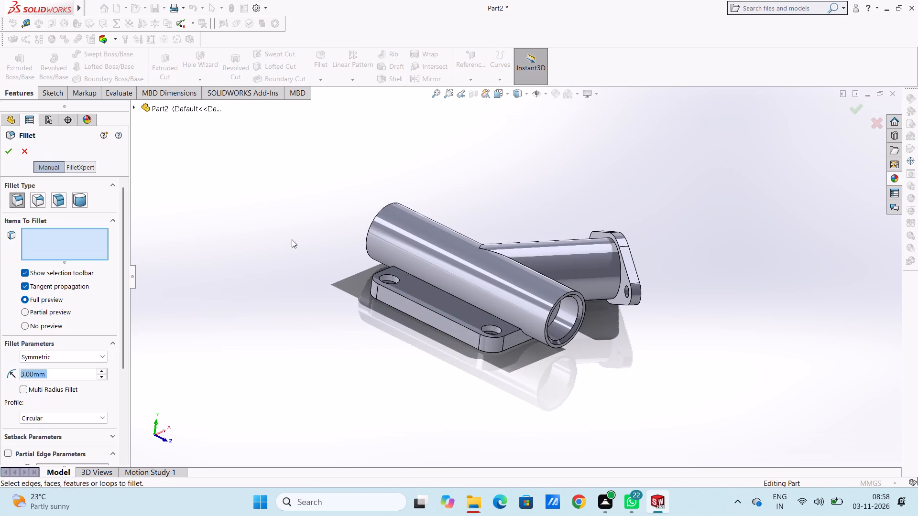
pyautogui.press('2')
pyautogui.press('Return')
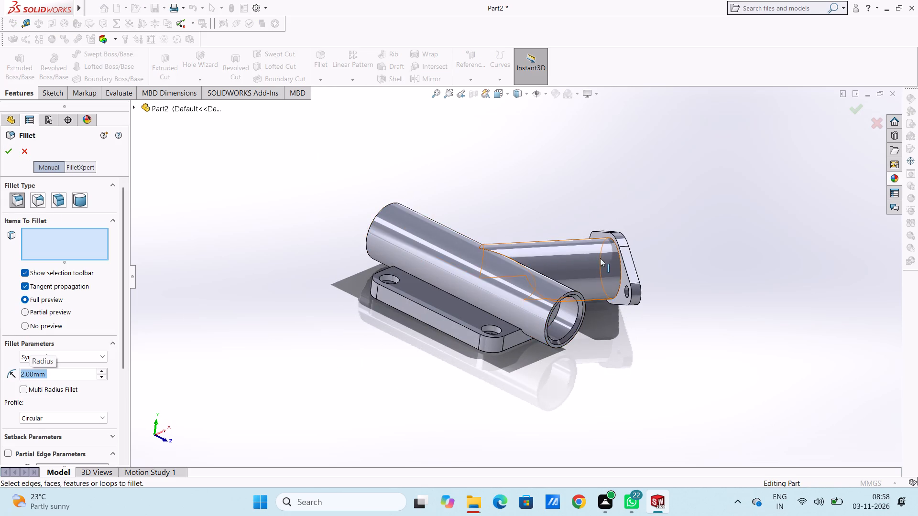
pyautogui.scroll(-5, 601, 258)
pyautogui.click(617, 274)
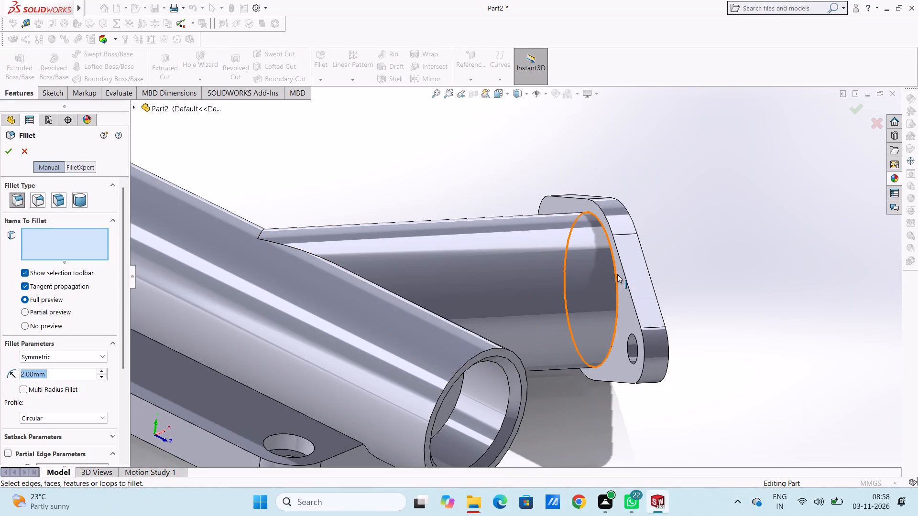
# Add to the fillet the main cylinder's plate edges opposite the branch, at the near end and beside the branch, plus the near branch-to-cylinder edge.
pyautogui.scroll(3, 539, 304)
pyautogui.middleClick(525, 323)
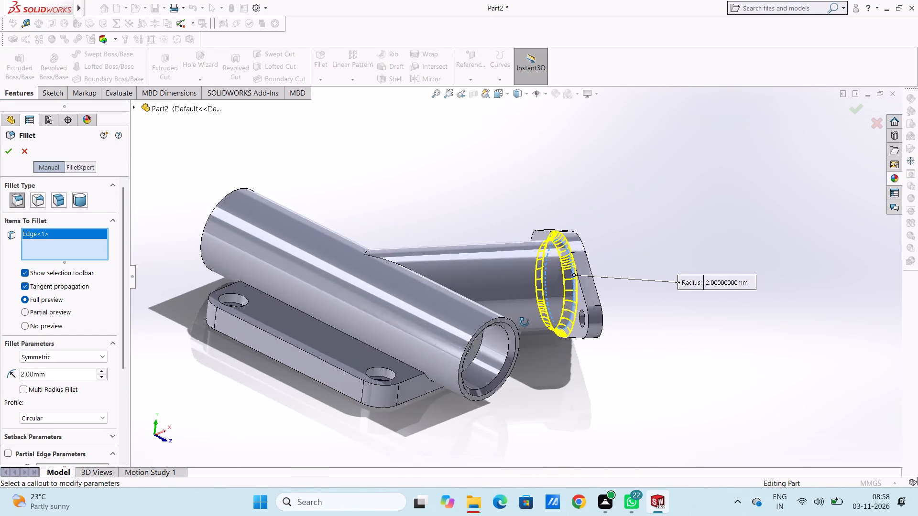
pyautogui.click(404, 360)
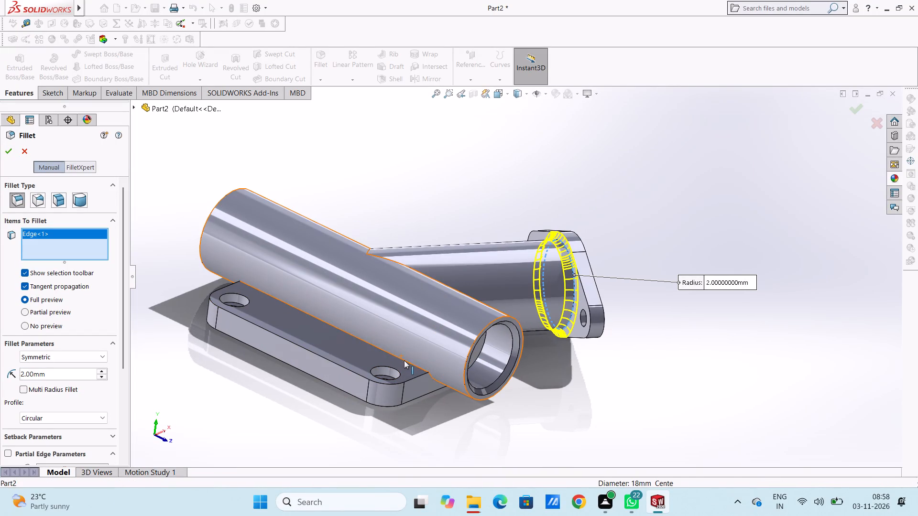
pyautogui.moveTo(439, 422); pyautogui.dragTo(418, 343, button='middle')
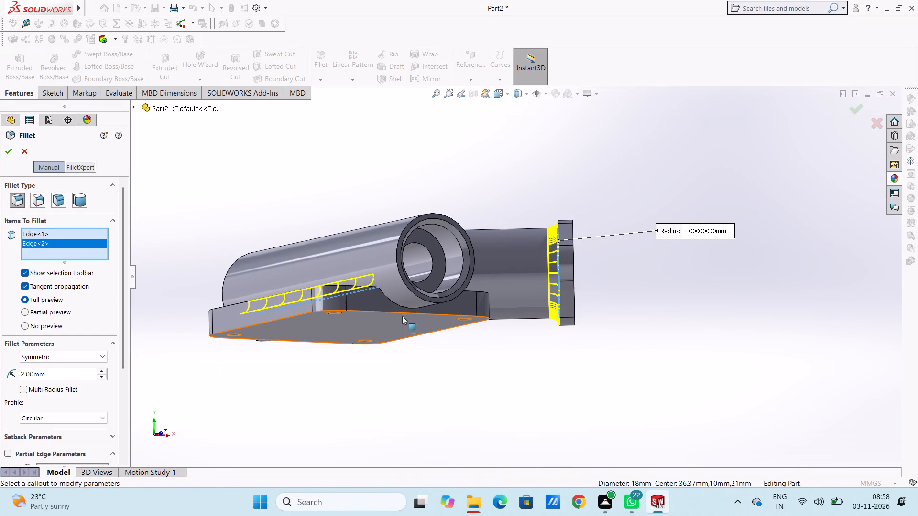
pyautogui.click(390, 299)
pyautogui.moveTo(517, 331); pyautogui.dragTo(451, 405, button='middle')
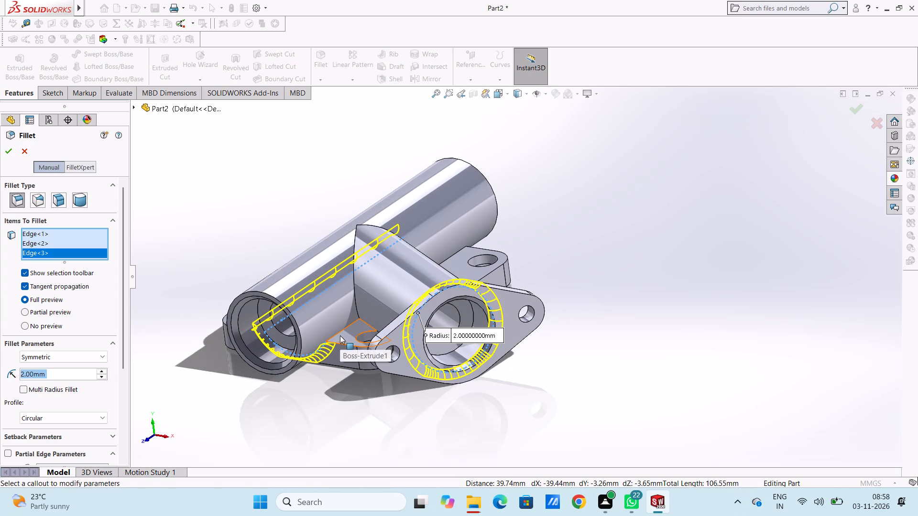
pyautogui.click(338, 333)
pyautogui.moveTo(361, 317); pyautogui.dragTo(371, 323, button='middle')
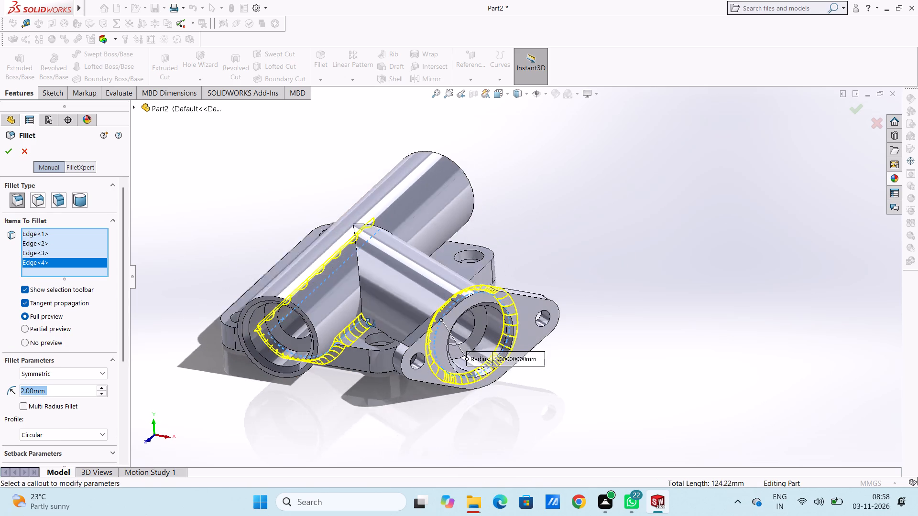
pyautogui.moveTo(371, 323); pyautogui.dragTo(375, 330, button='middle')
pyautogui.click(364, 307)
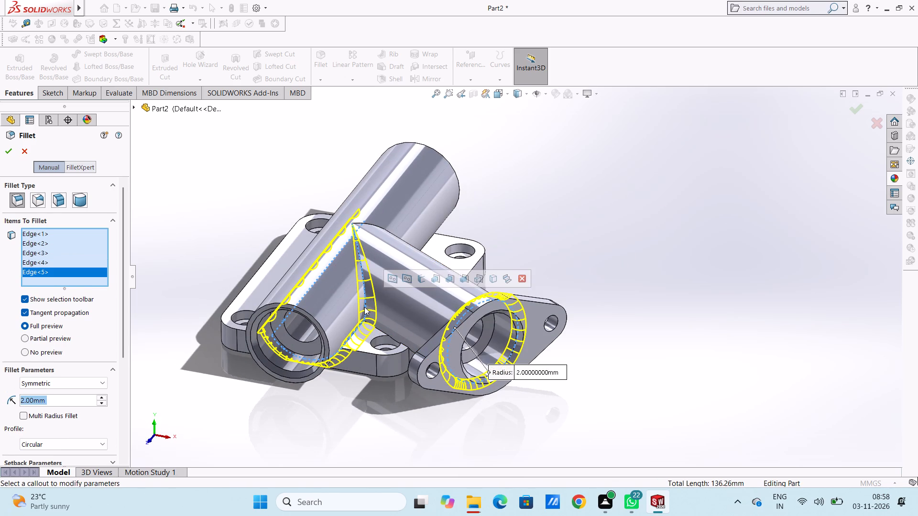
# Add to the fillet the branch-to-plate edges beside the nearby counterbored hole and the curved edge on the plate's side face.
pyautogui.moveTo(397, 339); pyautogui.dragTo(406, 355, button='middle')
pyautogui.scroll(-5, 413, 364)
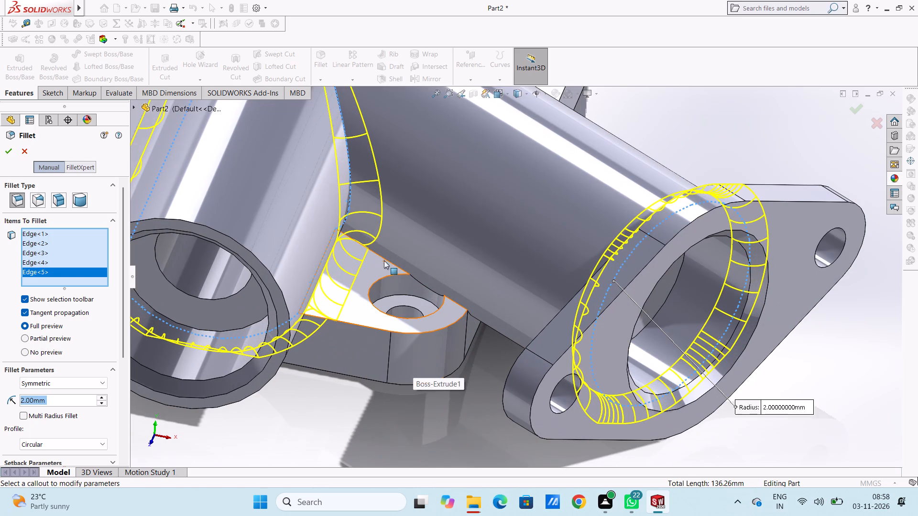
pyautogui.click(385, 258)
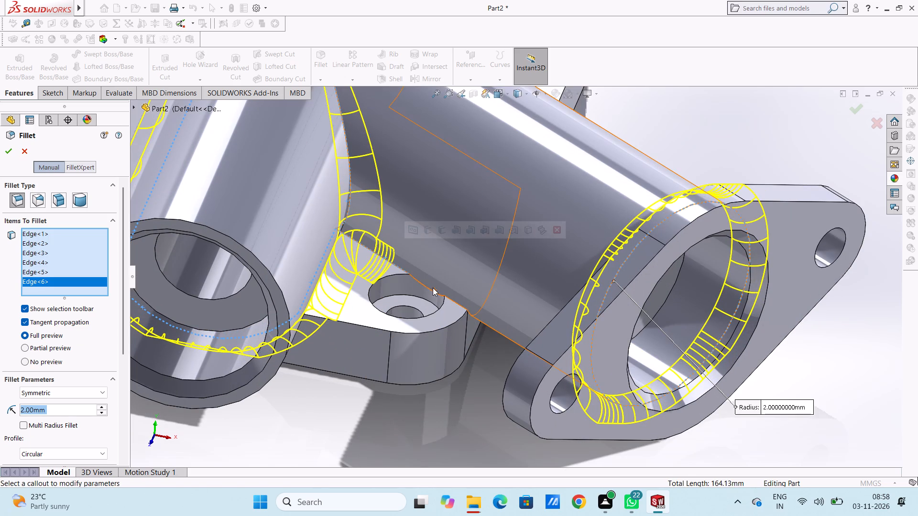
pyautogui.click(431, 290)
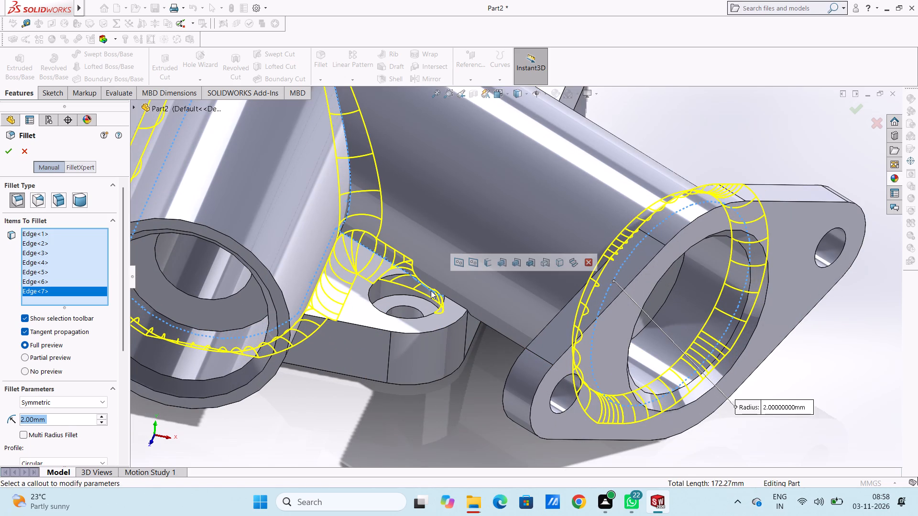
pyautogui.click(461, 305)
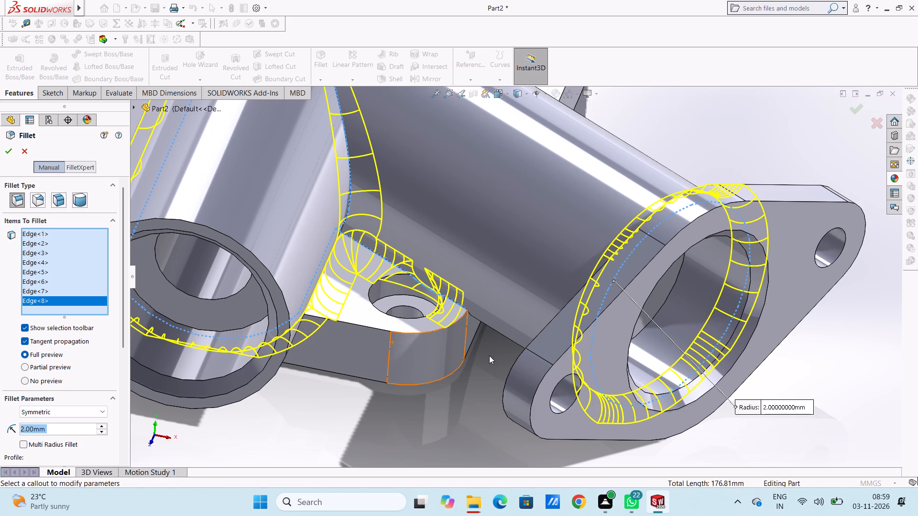
pyautogui.moveTo(488, 355); pyautogui.dragTo(465, 272, button='middle')
pyautogui.moveTo(463, 347); pyautogui.dragTo(476, 334, button='middle')
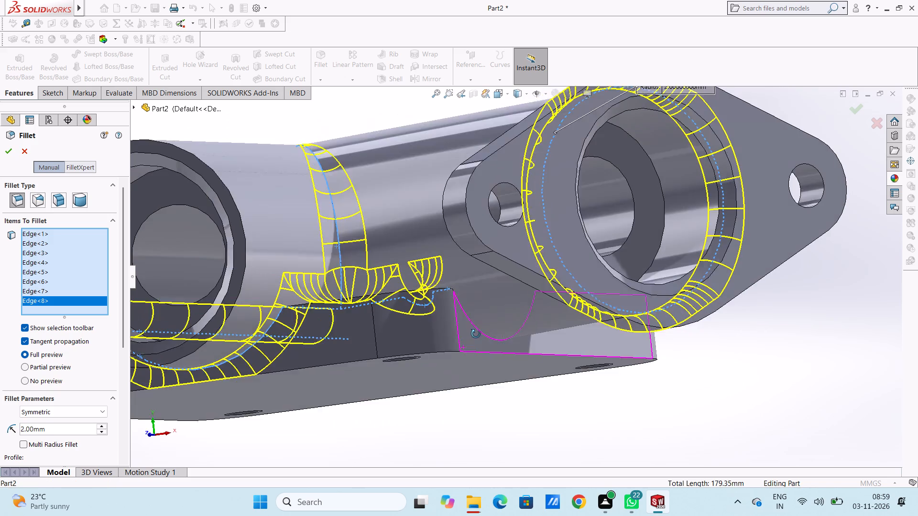
pyautogui.moveTo(476, 334); pyautogui.dragTo(472, 325, button='middle')
pyautogui.click(473, 324)
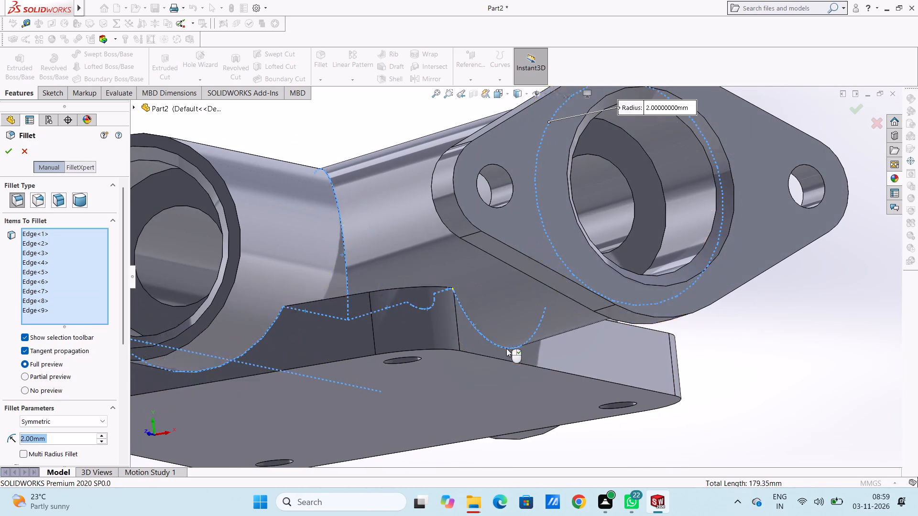
# Add the remaining branch-to-plate, branch-to-cylinder and far-side cylinder-to-plate edges, and apply the 2 mm fillet.
pyautogui.scroll(1, 607, 346)
pyautogui.moveTo(694, 318); pyautogui.dragTo(606, 414, button='middle')
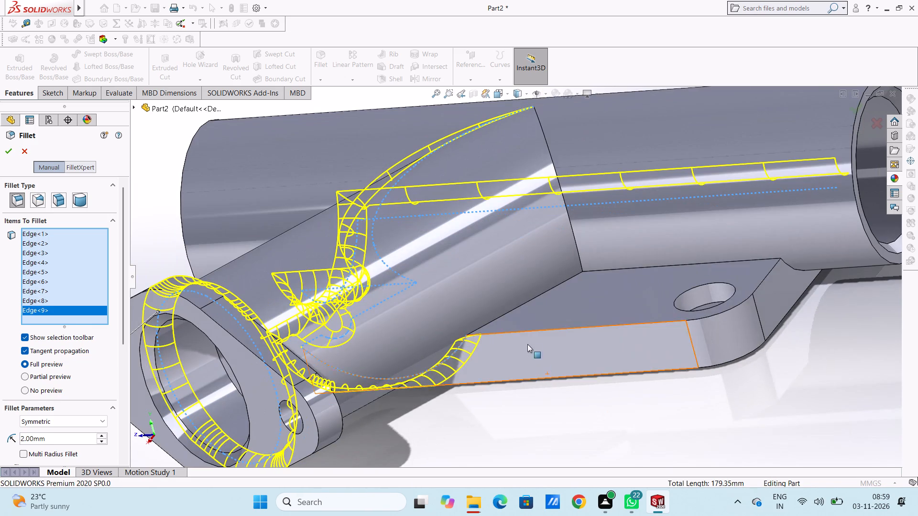
pyautogui.click(510, 313)
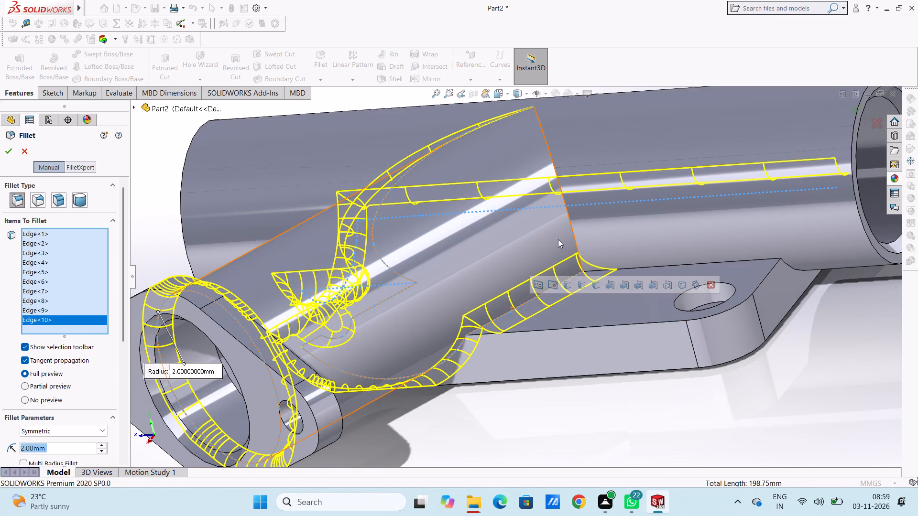
pyautogui.click(573, 230)
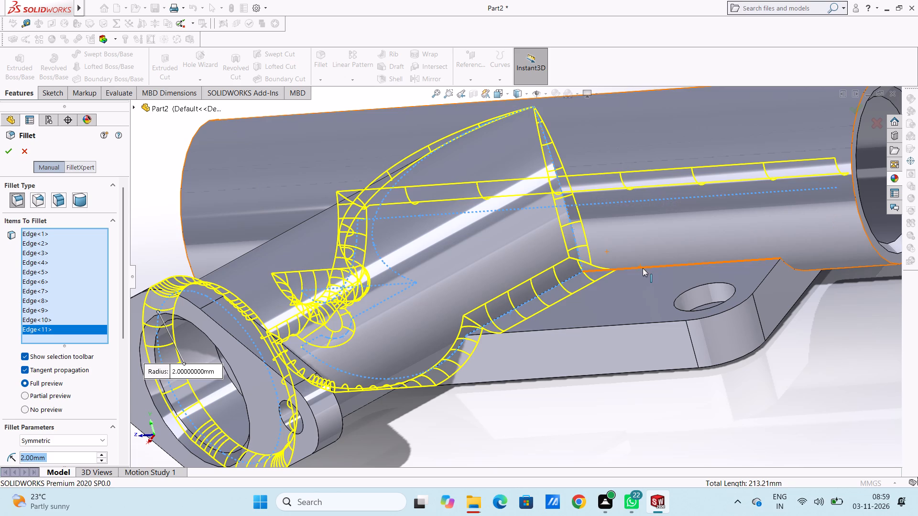
pyautogui.click(643, 268)
pyautogui.scroll(5, 643, 268)
pyautogui.moveTo(659, 287); pyautogui.dragTo(669, 305, button='middle')
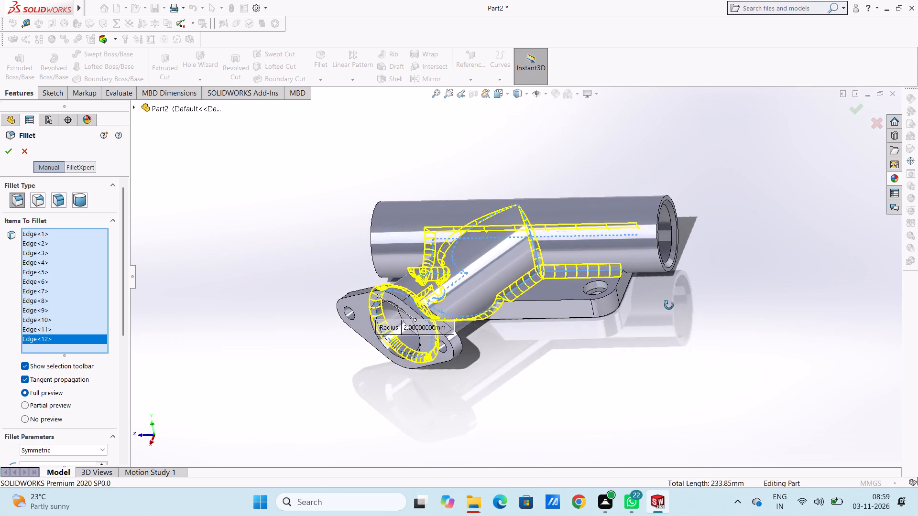
pyautogui.moveTo(669, 305); pyautogui.dragTo(610, 227, button='middle')
pyautogui.click(582, 244)
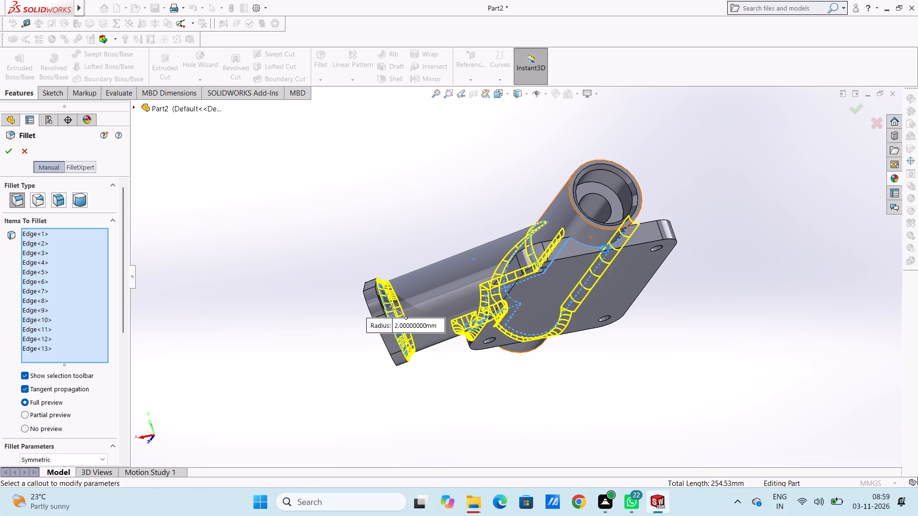
pyautogui.moveTo(684, 178); pyautogui.dragTo(693, 324, button='middle')
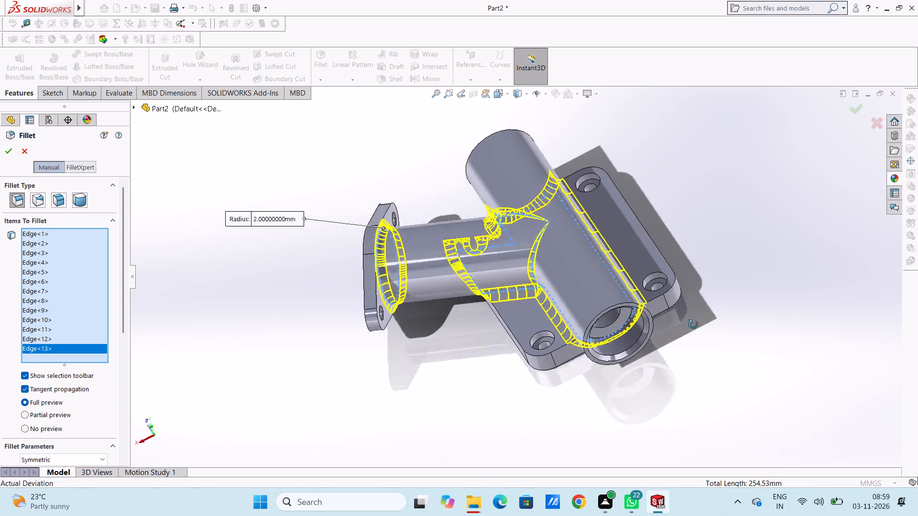
pyautogui.moveTo(693, 324); pyautogui.dragTo(727, 345, button='middle')
pyautogui.middleClick(726, 343)
pyautogui.moveTo(732, 322); pyautogui.dragTo(735, 314, button='middle')
pyautogui.click(9, 151)
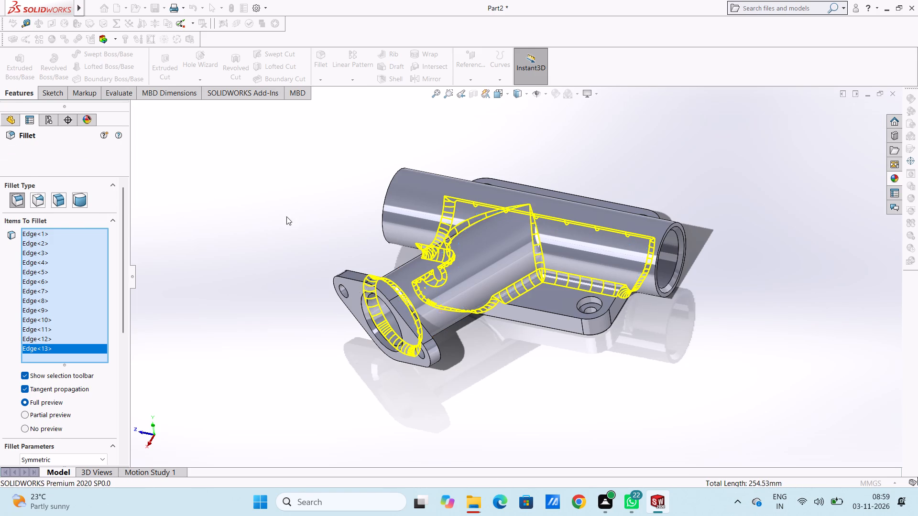
# Examine the filleted junctions, flange and base plate from several sides, finishing in the isometric view.
pyautogui.scroll(4, 289, 222)
pyautogui.moveTo(317, 249); pyautogui.dragTo(273, 241, button='middle')
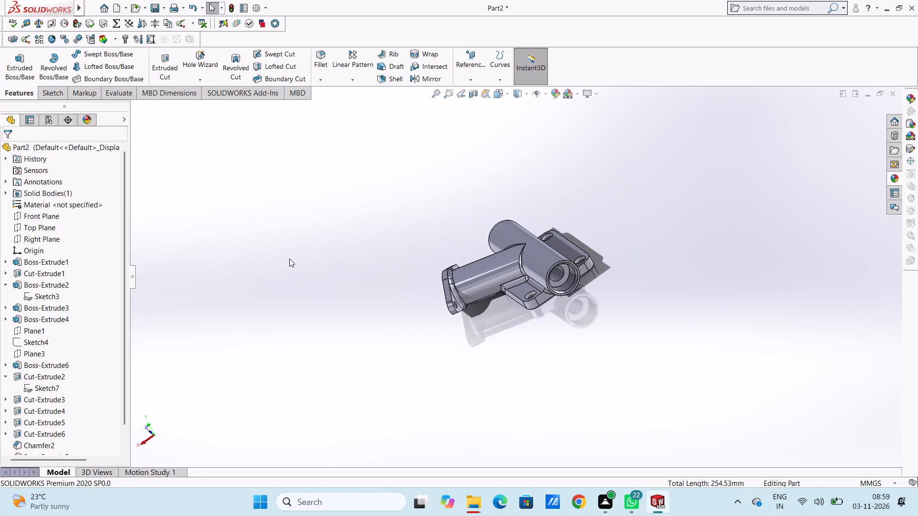
pyautogui.moveTo(342, 305); pyautogui.dragTo(442, 315, button='middle')
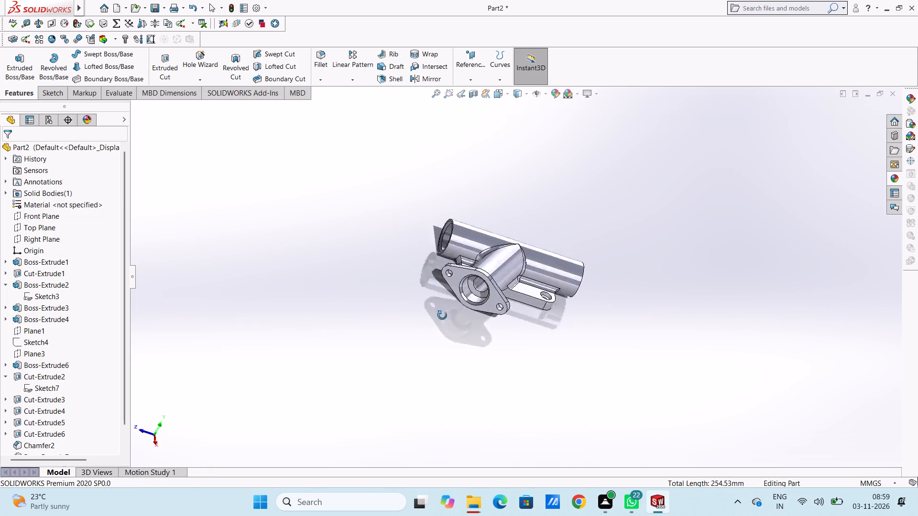
pyautogui.moveTo(442, 315); pyautogui.dragTo(567, 386, button='middle')
pyautogui.moveTo(448, 291); pyautogui.dragTo(461, 377, button='middle')
pyautogui.moveTo(395, 305); pyautogui.dragTo(324, 326, button='middle')
pyautogui.middleClick(311, 301)
pyautogui.moveTo(348, 301); pyautogui.dragTo(307, 301, button='middle')
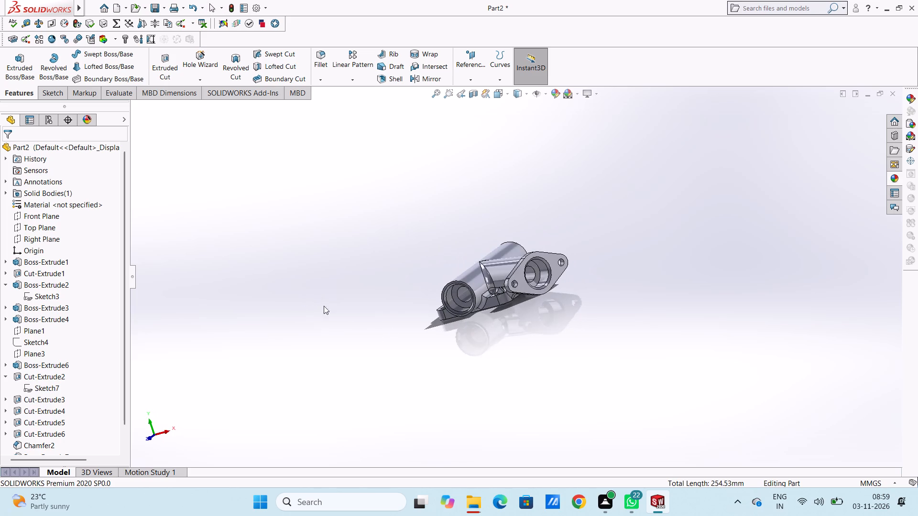
pyautogui.moveTo(283, 317); pyautogui.dragTo(267, 322, button='middle')
pyautogui.moveTo(342, 270); pyautogui.dragTo(295, 386, button='middle')
pyautogui.moveTo(375, 304); pyautogui.dragTo(408, 324, button='middle')
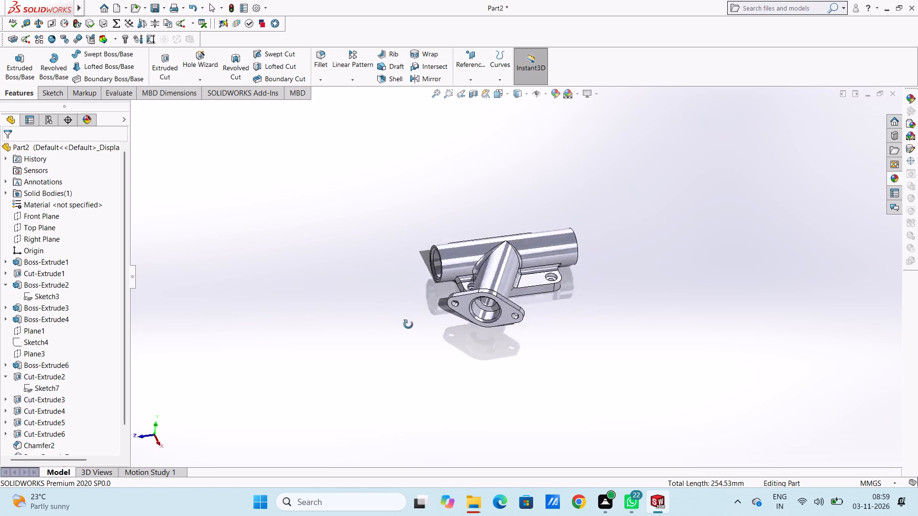
pyautogui.moveTo(408, 324); pyautogui.dragTo(395, 349, button='middle')
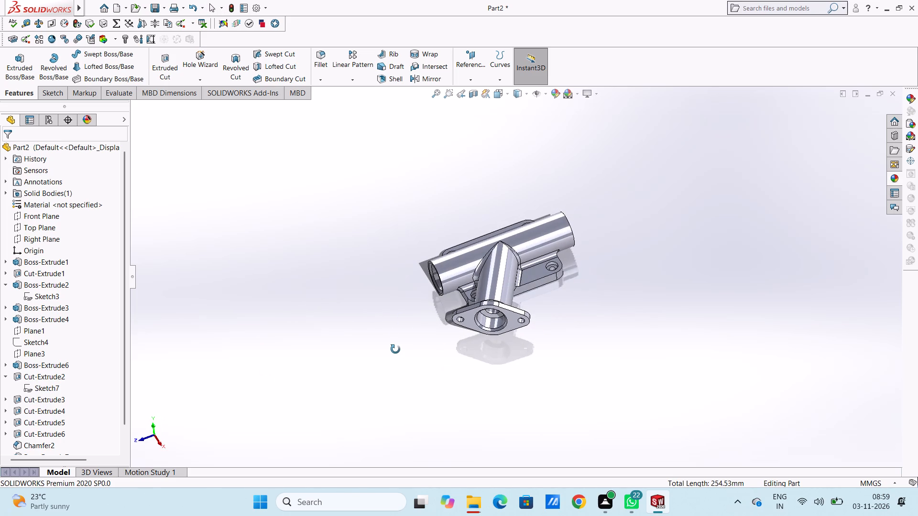
pyautogui.moveTo(395, 349); pyautogui.dragTo(384, 351, button='middle')
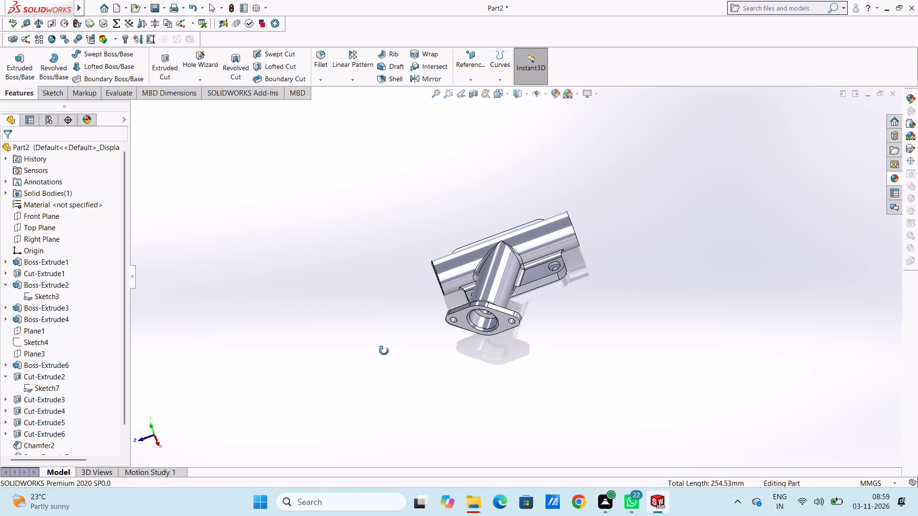
pyautogui.moveTo(384, 351); pyautogui.dragTo(415, 367, button='middle')
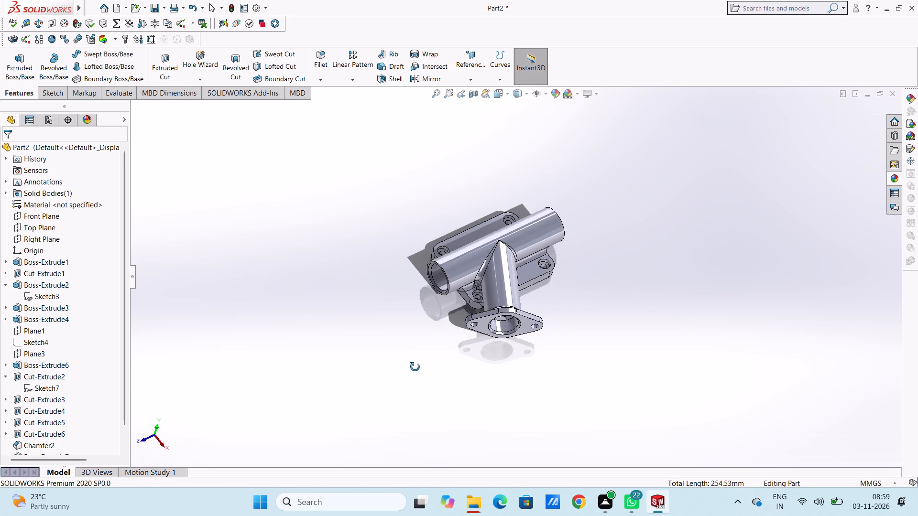
pyautogui.moveTo(415, 367); pyautogui.dragTo(399, 310, button='middle')
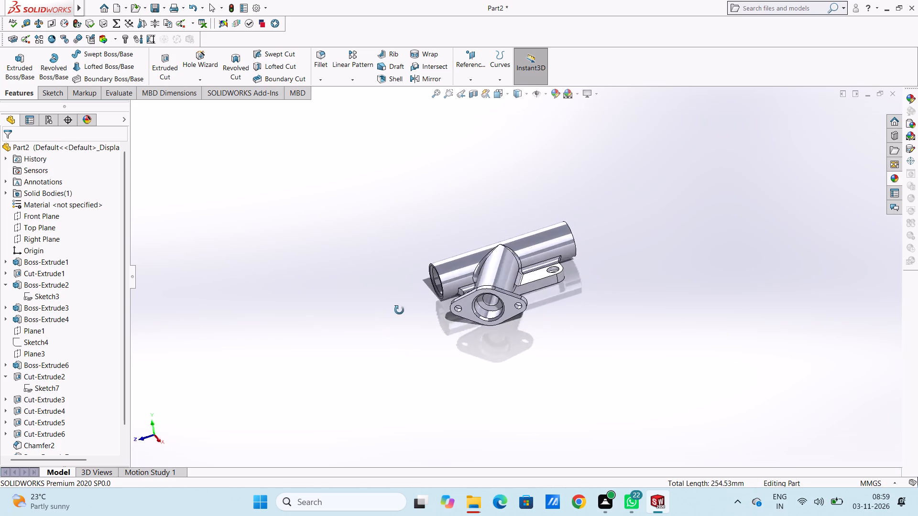
pyautogui.moveTo(399, 310); pyautogui.dragTo(413, 312, button='middle')
pyautogui.hotkey('ctrl', '7')
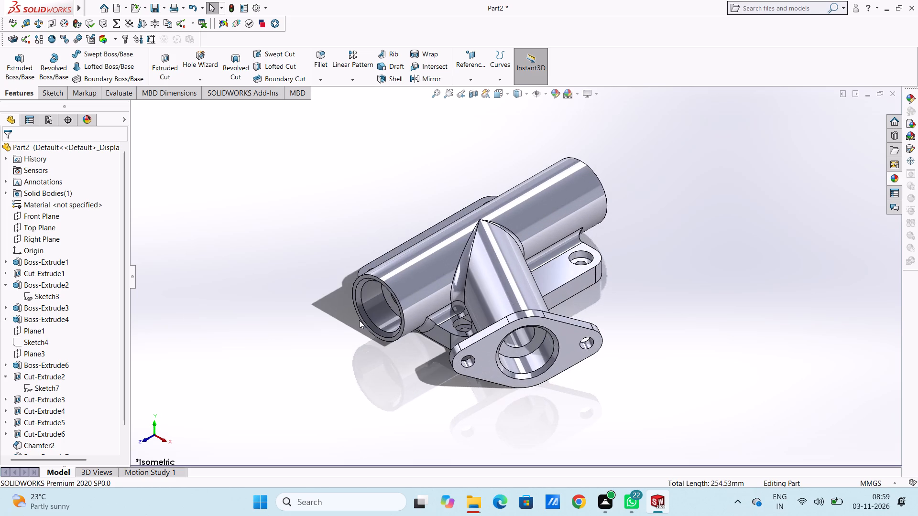
pyautogui.press('Escape')
pyautogui.press('Escape')
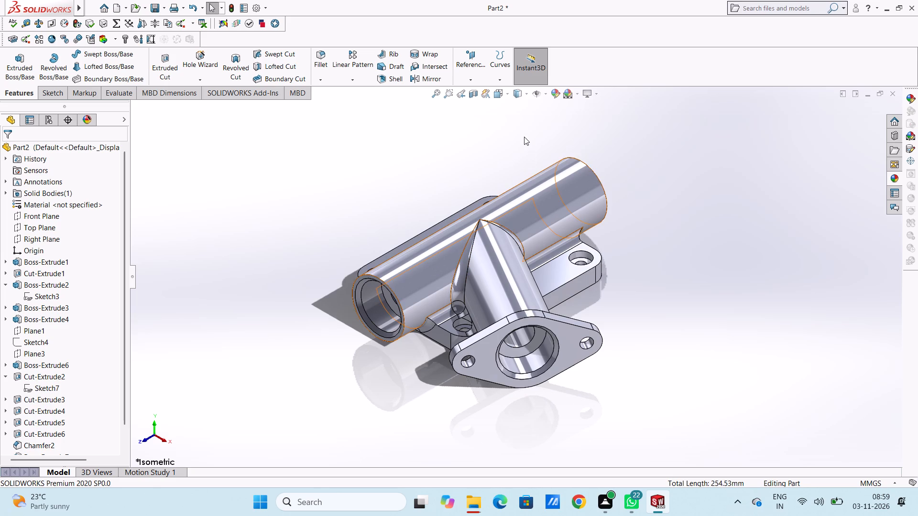
# Edit the whole part's appearance and give it the dark red standard swatch, RGB 192, 0, 0.
pyautogui.click(557, 95)
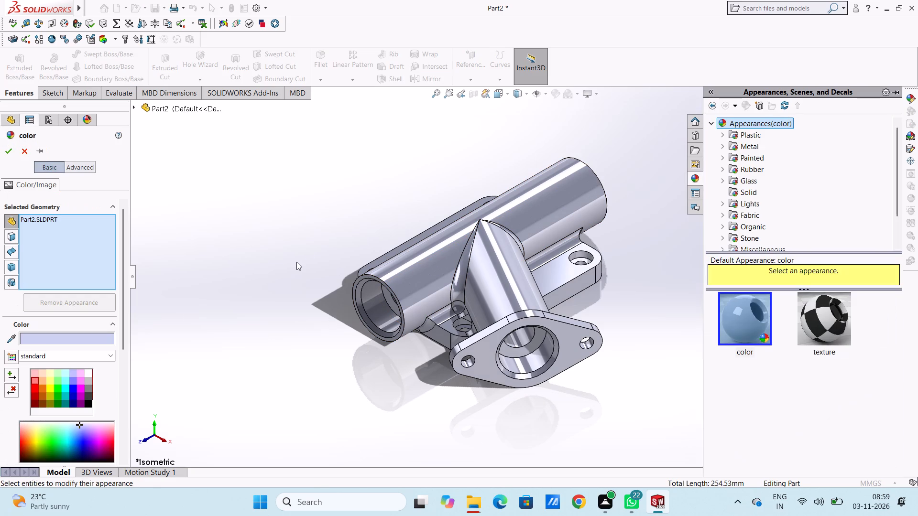
pyautogui.click(32, 385)
pyautogui.click(33, 394)
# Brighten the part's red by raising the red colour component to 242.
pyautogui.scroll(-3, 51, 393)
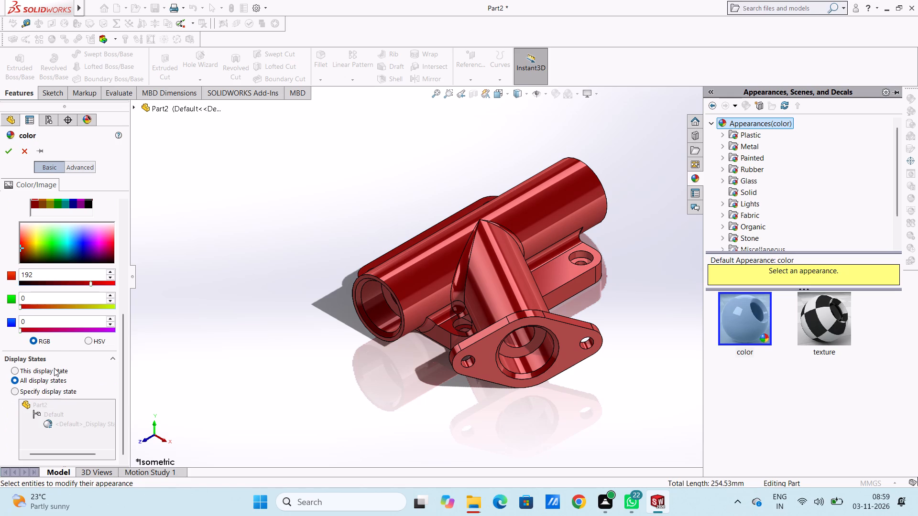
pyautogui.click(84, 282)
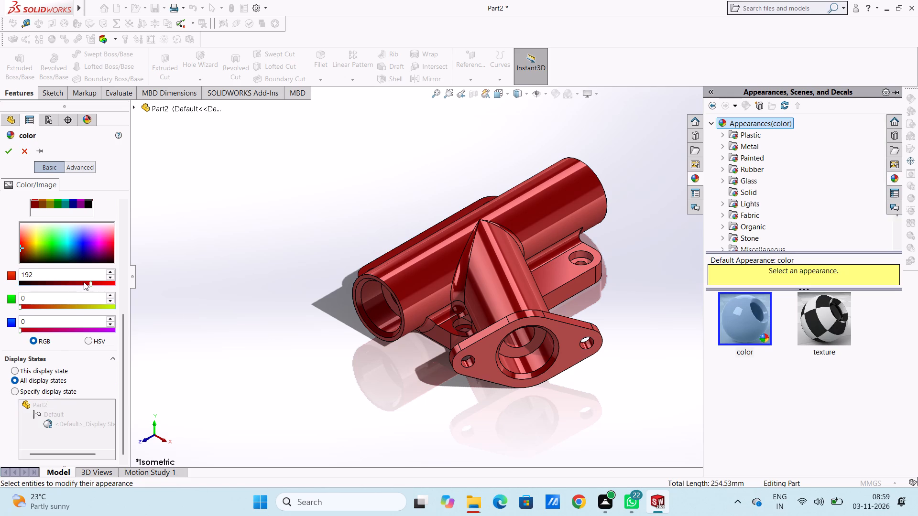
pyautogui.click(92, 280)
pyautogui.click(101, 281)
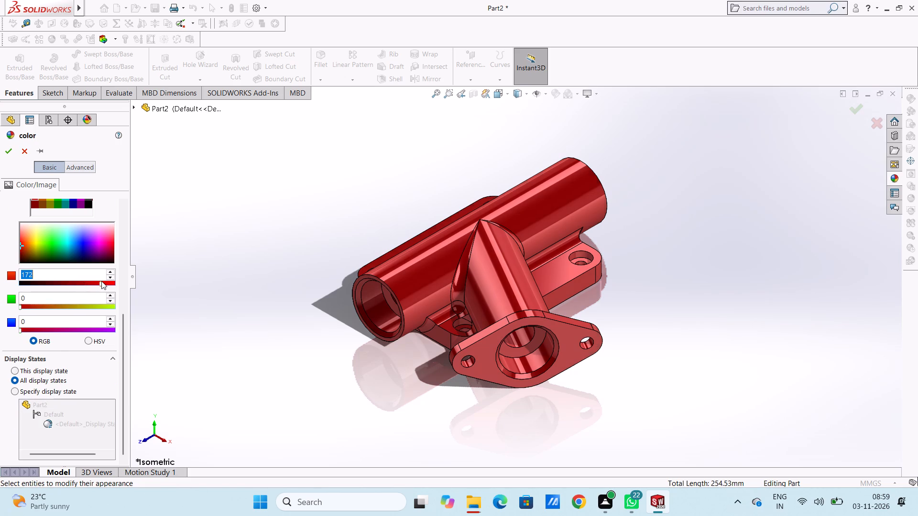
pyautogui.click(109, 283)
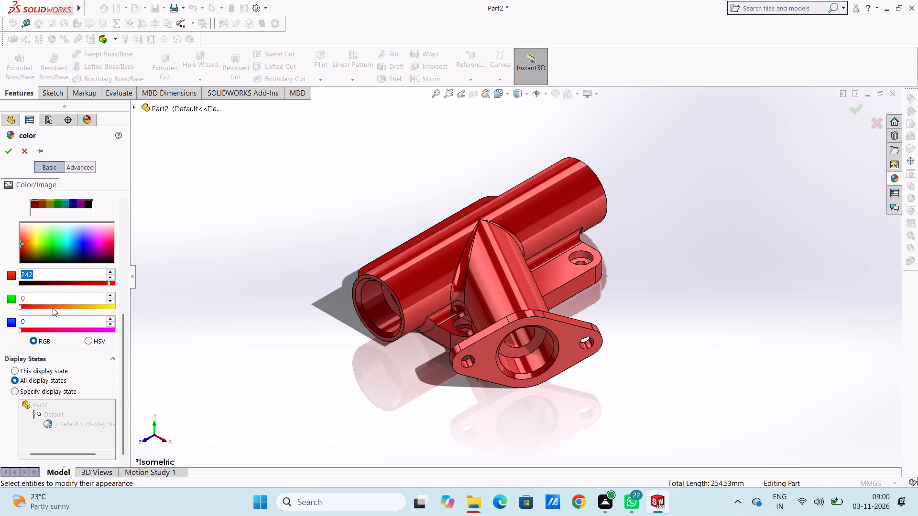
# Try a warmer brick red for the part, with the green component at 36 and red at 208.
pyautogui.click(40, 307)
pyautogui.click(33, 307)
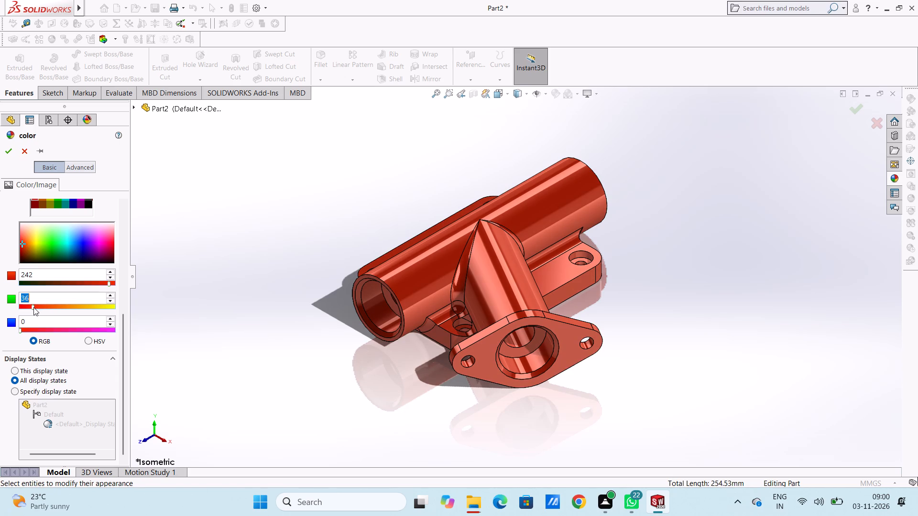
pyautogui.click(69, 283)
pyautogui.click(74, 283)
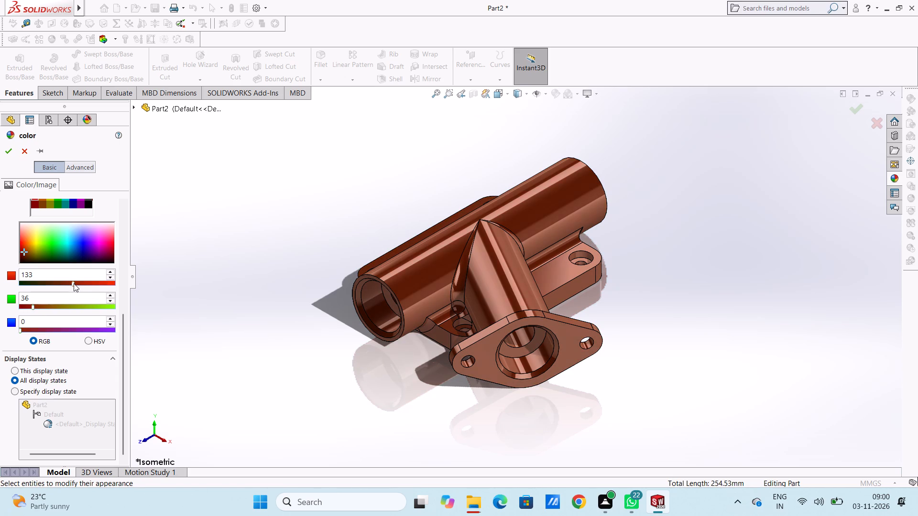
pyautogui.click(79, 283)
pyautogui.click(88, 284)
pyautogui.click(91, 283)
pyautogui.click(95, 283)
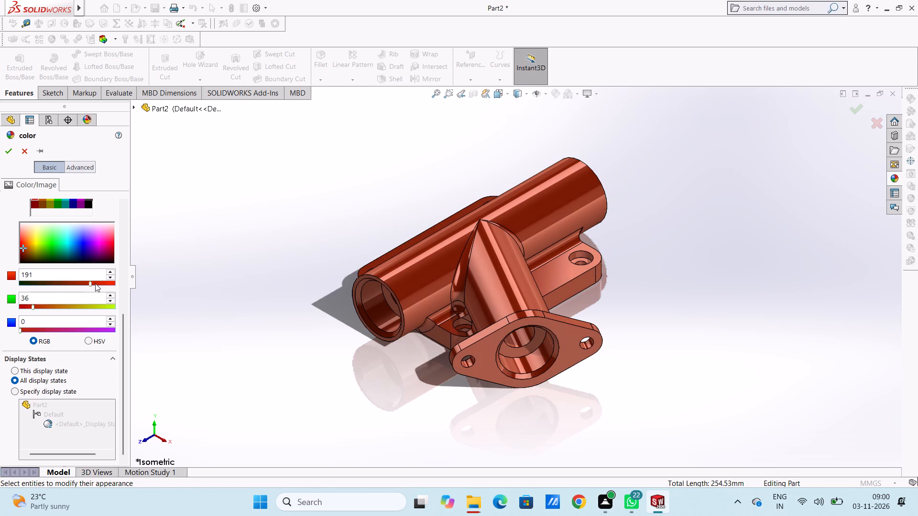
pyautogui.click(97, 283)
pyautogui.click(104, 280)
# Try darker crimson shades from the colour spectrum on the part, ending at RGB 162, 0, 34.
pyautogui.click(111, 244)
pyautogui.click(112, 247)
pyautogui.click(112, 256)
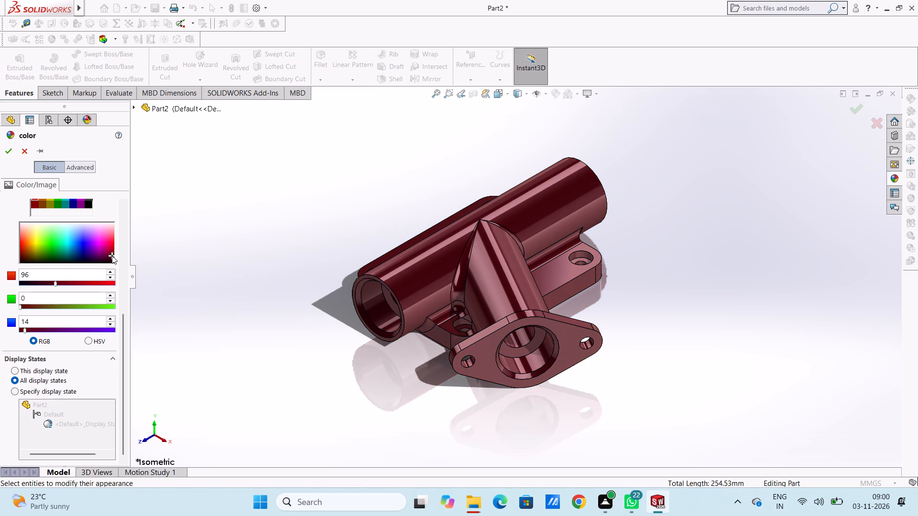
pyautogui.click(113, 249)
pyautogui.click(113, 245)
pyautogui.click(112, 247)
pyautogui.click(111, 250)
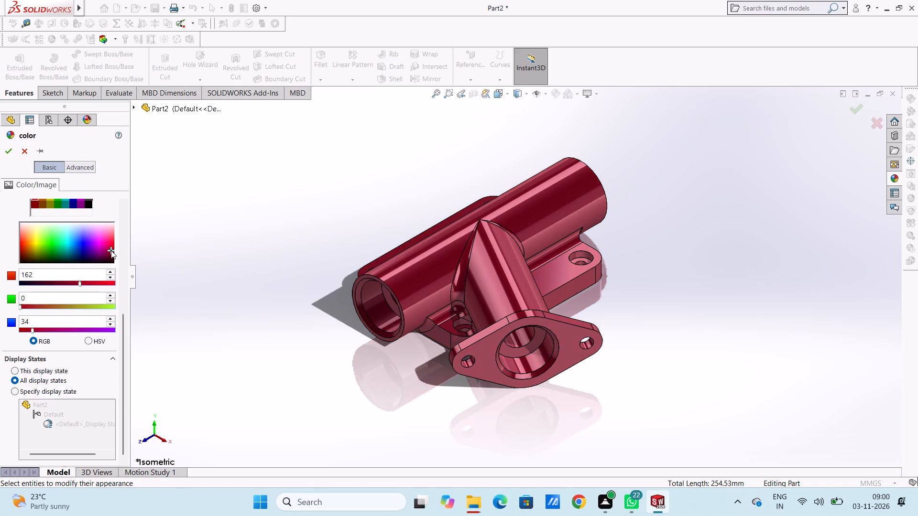
# Pick an orange-red from the colour spectrum for the part, RGB 222, 47, 0.
pyautogui.click(23, 242)
pyautogui.click(22, 237)
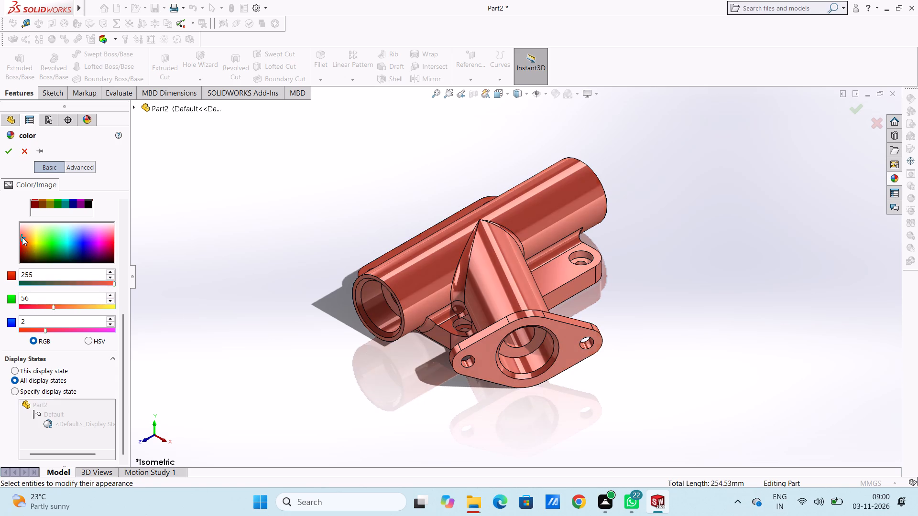
pyautogui.click(23, 246)
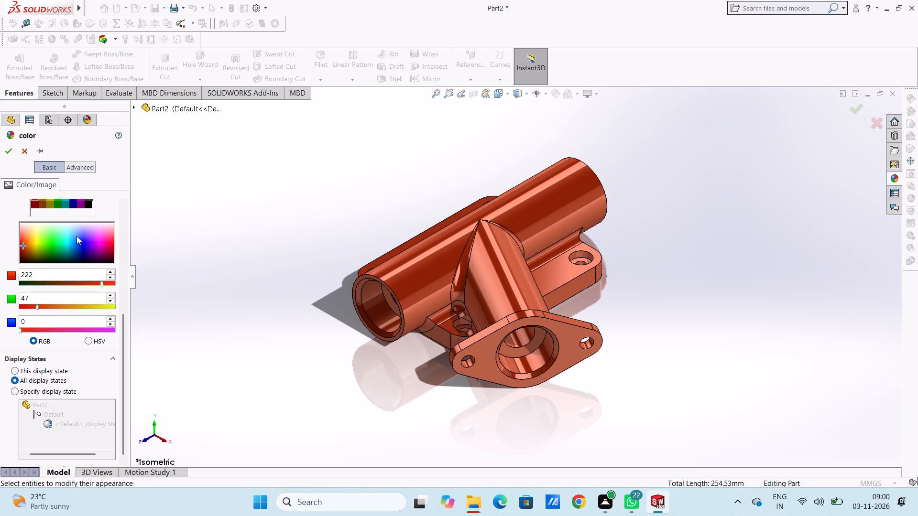
# Open the basic and custom colour chooser for the part's current colour.
pyautogui.scroll(2, 76, 236)
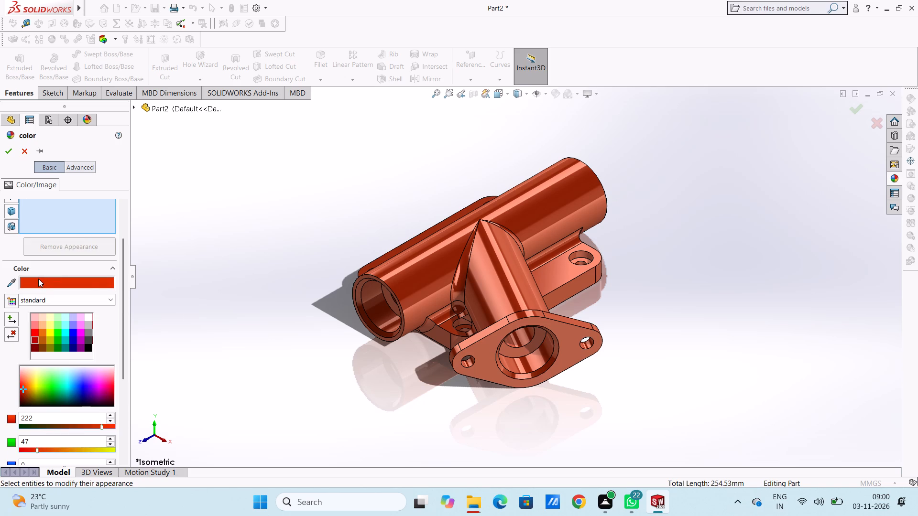
pyautogui.click(38, 279)
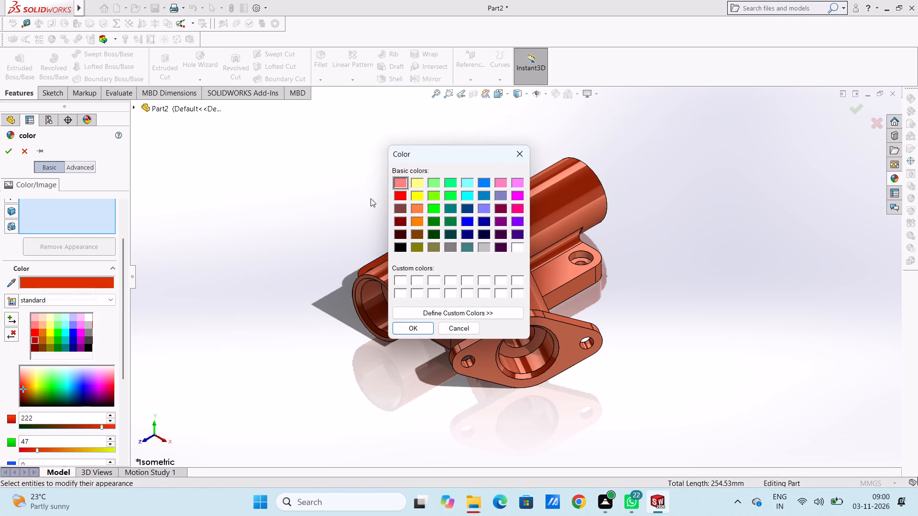
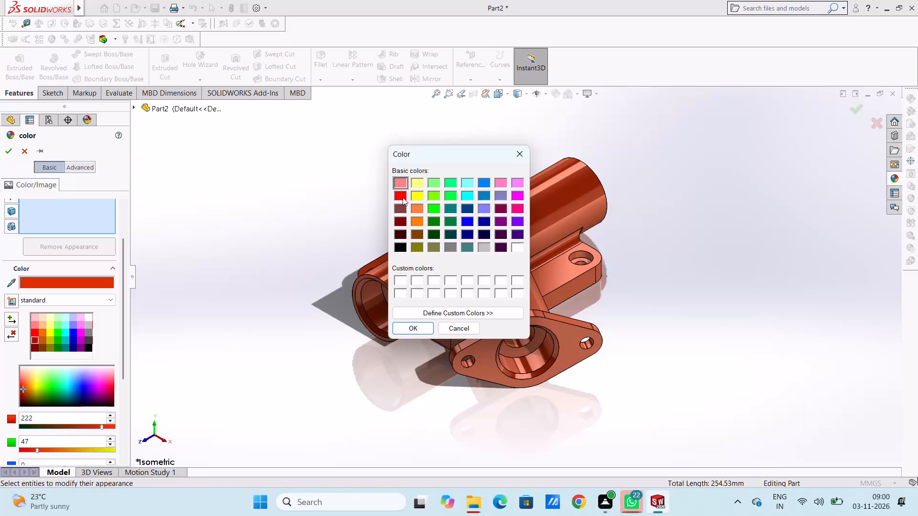
# Colour the part with the basic pure red, reduce its red component to 234, and accept the appearance.
pyautogui.click(403, 197)
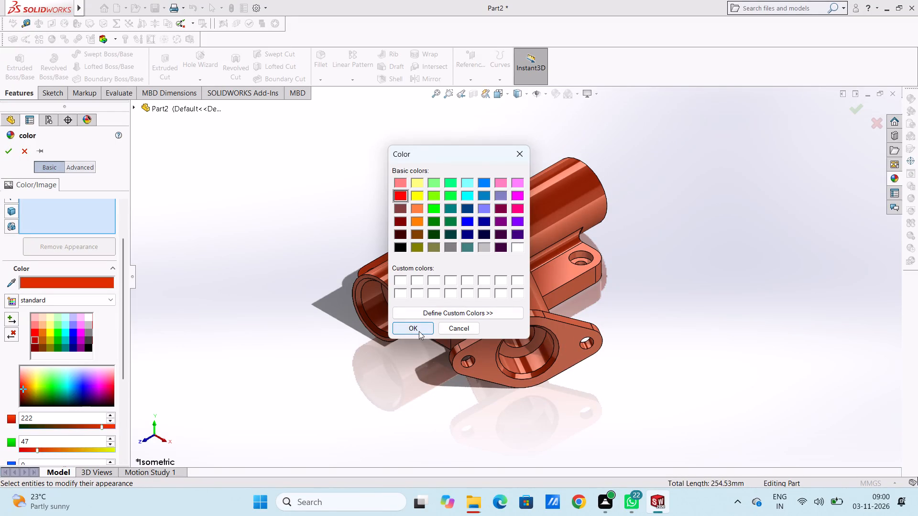
pyautogui.click(418, 331)
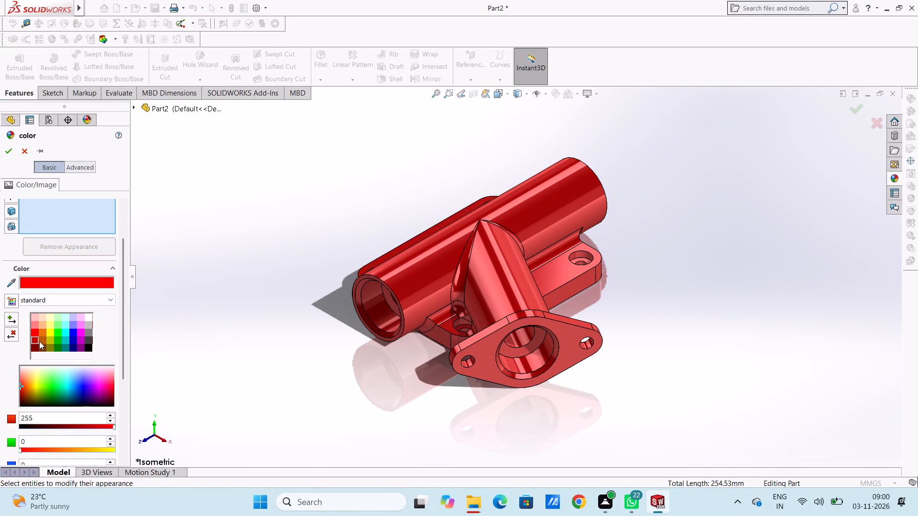
pyautogui.scroll(-1, 88, 426)
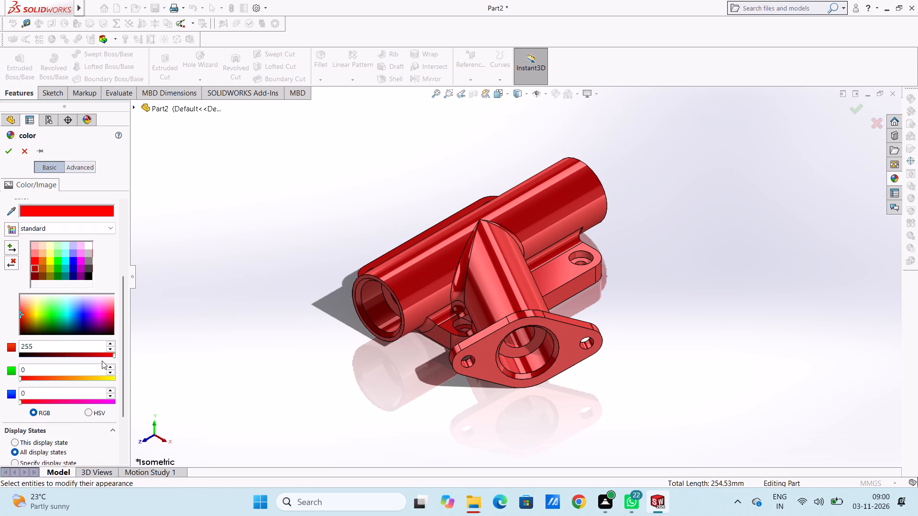
pyautogui.click(107, 354)
pyautogui.click(6, 155)
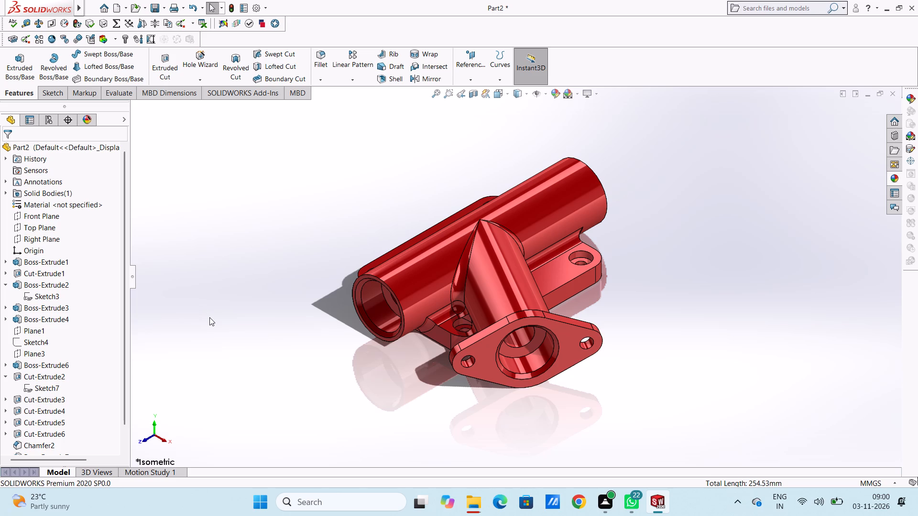
# Apply the chromium plate metal appearance to the Cut-Extrude2 feature, the counterbore at the cylinder's end beside the flanged branch.
pyautogui.moveTo(221, 360); pyautogui.dragTo(221, 346, button='middle')
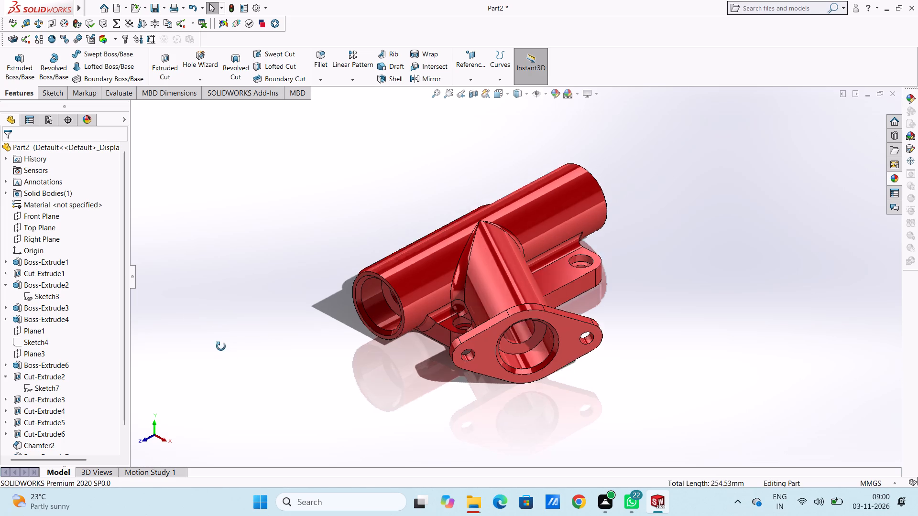
pyautogui.moveTo(221, 346); pyautogui.dragTo(214, 320, button='middle')
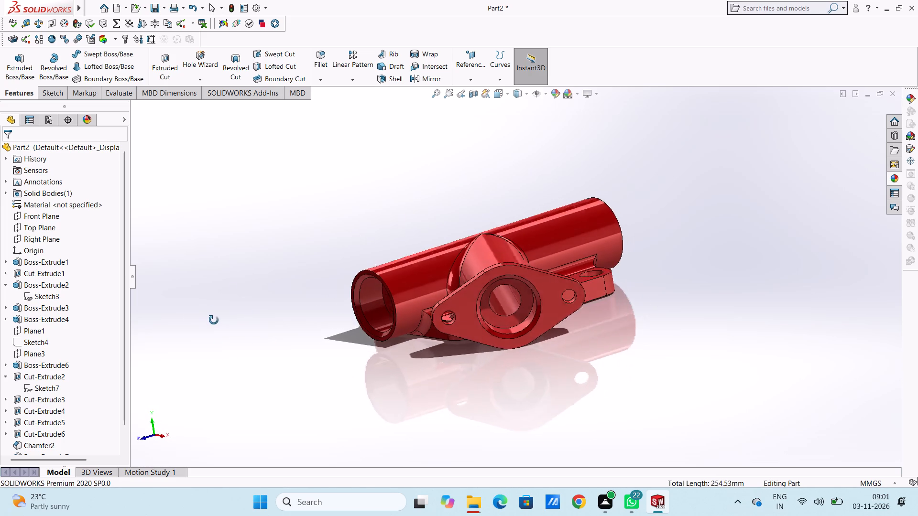
pyautogui.moveTo(214, 320); pyautogui.dragTo(206, 307, button='middle')
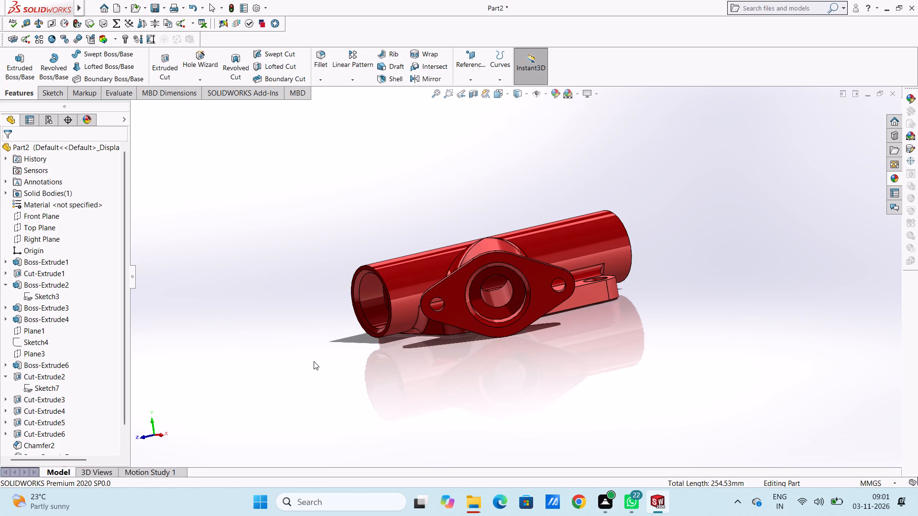
pyautogui.moveTo(314, 361); pyautogui.dragTo(337, 332, button='middle')
pyautogui.scroll(-6, 448, 234)
pyautogui.moveTo(376, 328); pyautogui.dragTo(380, 368, button='middle')
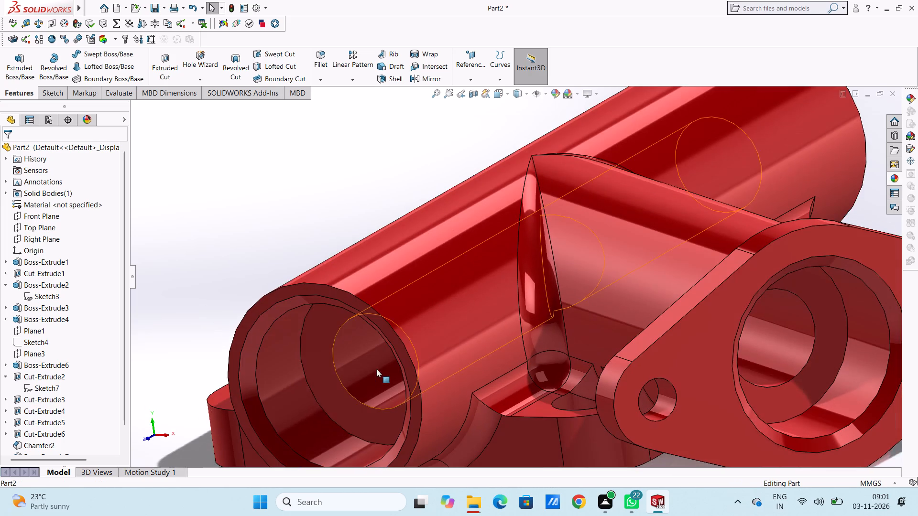
pyautogui.scroll(2, 318, 356)
pyautogui.scroll(-2, 375, 339)
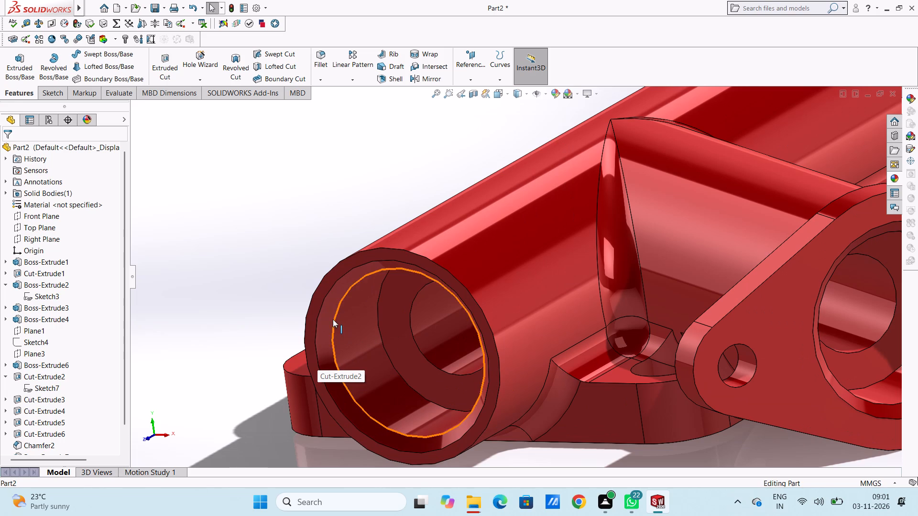
pyautogui.click(898, 179)
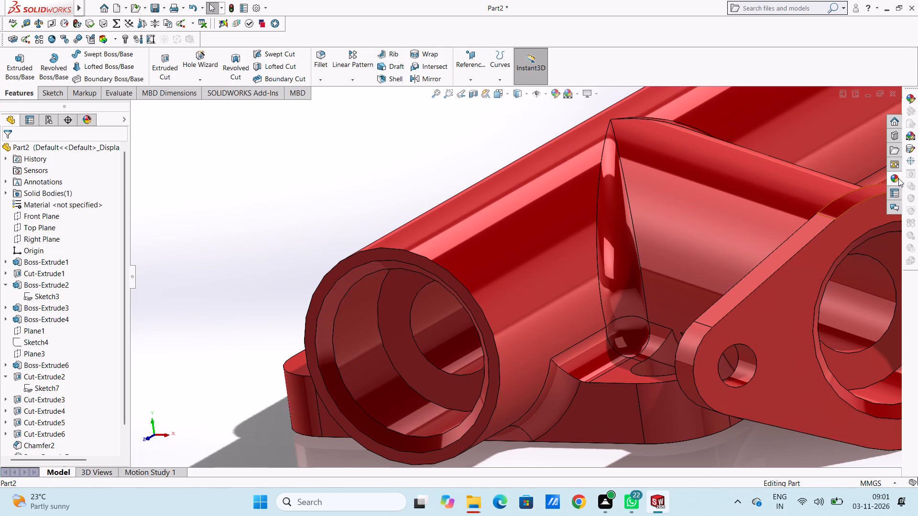
pyautogui.click(751, 146)
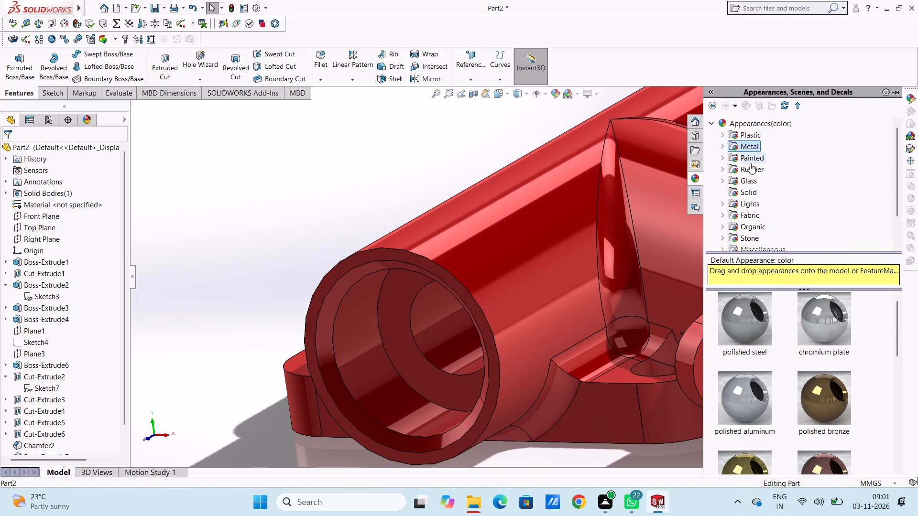
pyautogui.scroll(-5, 476, 345)
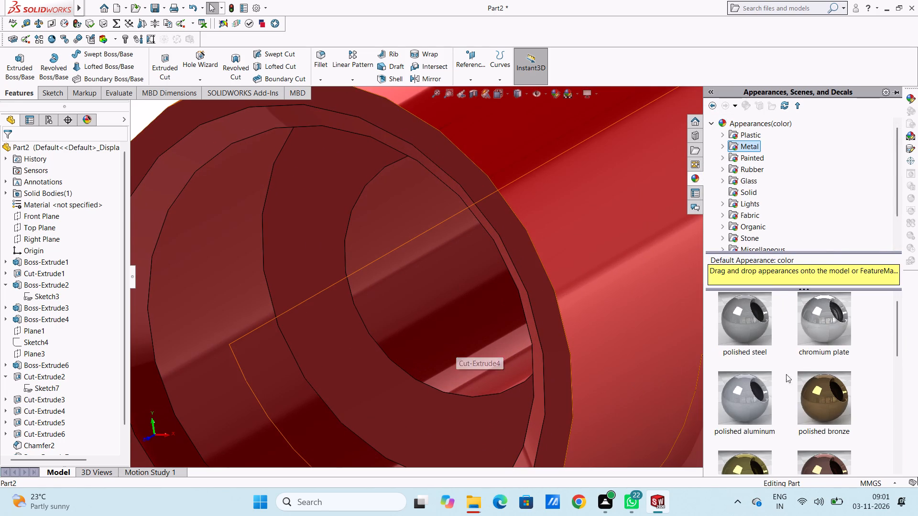
pyautogui.moveTo(824, 319); pyautogui.dragTo(187, 325)
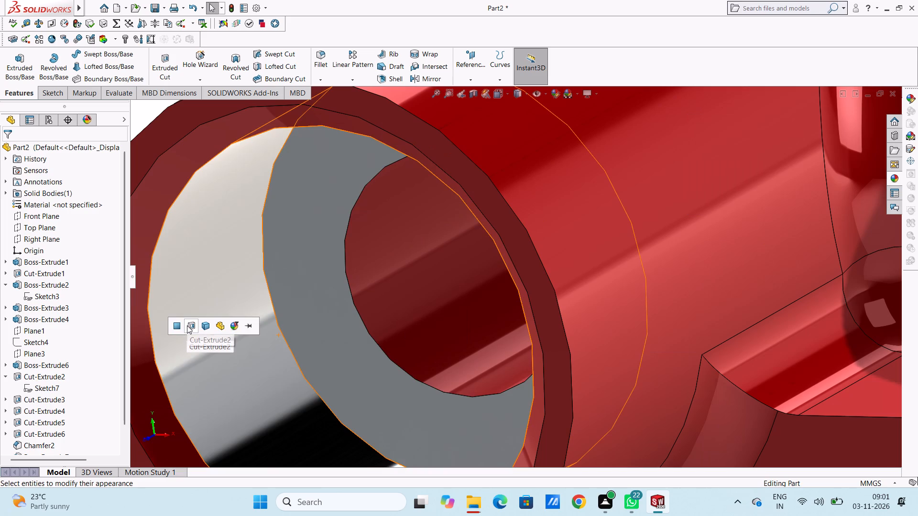
pyautogui.click(187, 324)
# Apply the chromium plate appearance to the Cut-Extrude4 feature, the narrower bore running through the cylinder.
pyautogui.scroll(2, 326, 303)
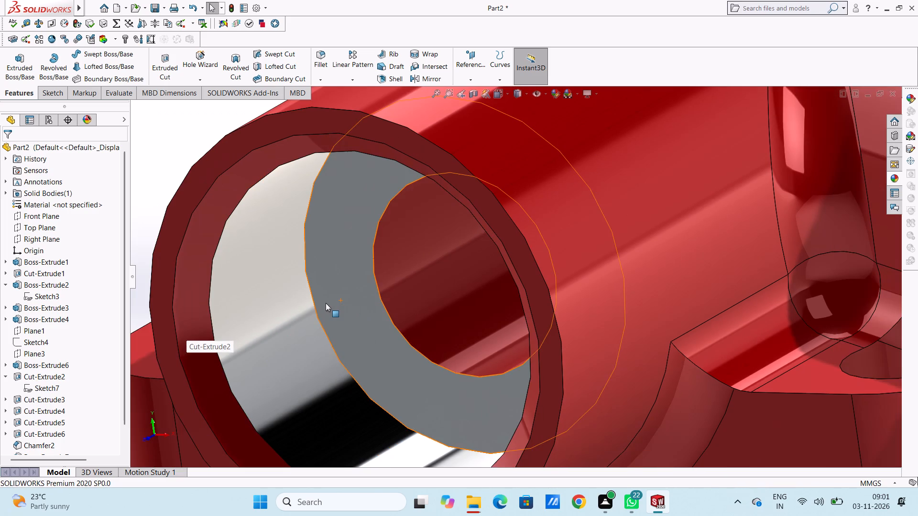
pyautogui.scroll(-1, 353, 304)
pyautogui.scroll(4, 399, 285)
pyautogui.scroll(-5, 500, 276)
pyautogui.scroll(-4, 605, 274)
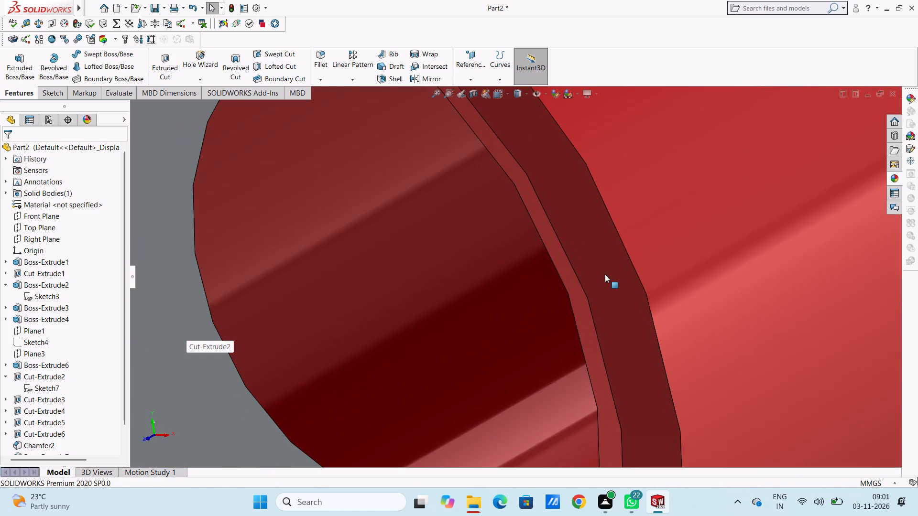
pyautogui.click(892, 178)
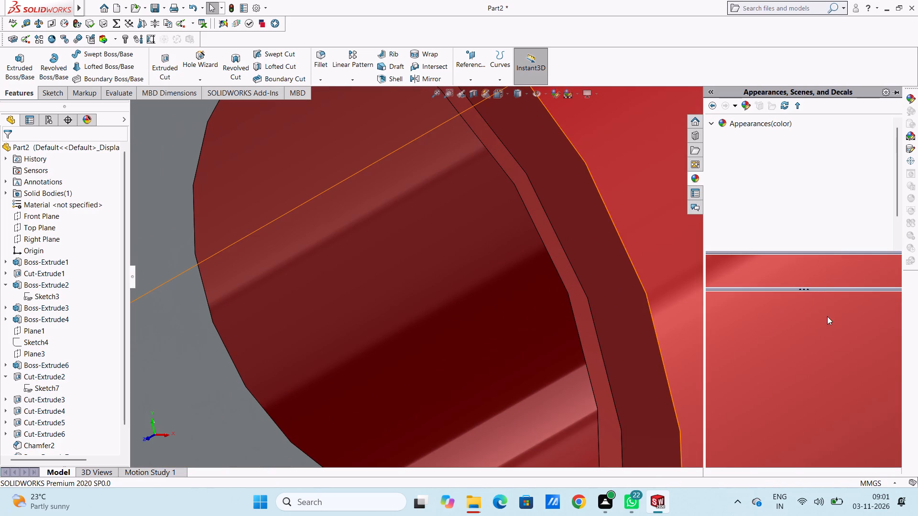
pyautogui.moveTo(827, 316); pyautogui.dragTo(360, 313)
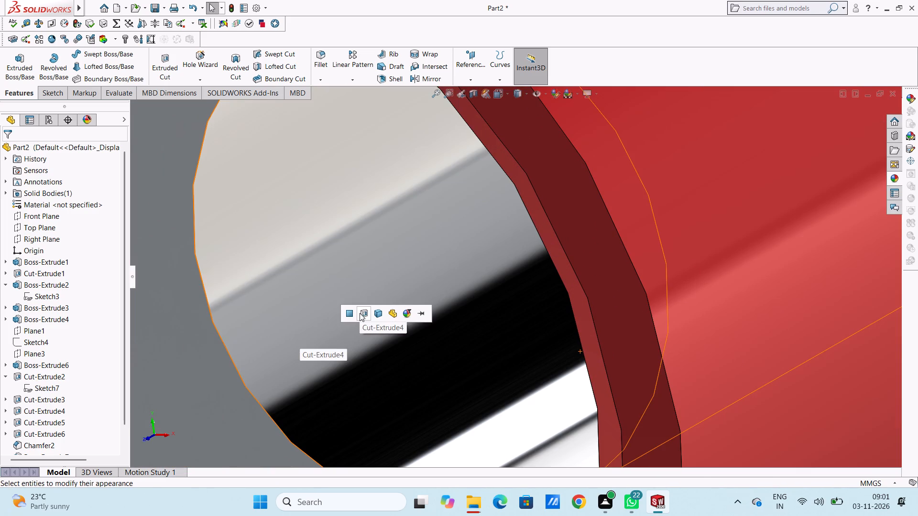
pyautogui.click(364, 312)
# Apply the chromium plate appearance to the Cut-Extrude3 feature, the counterbore at the cylinder's opposite end.
pyautogui.scroll(16, 363, 312)
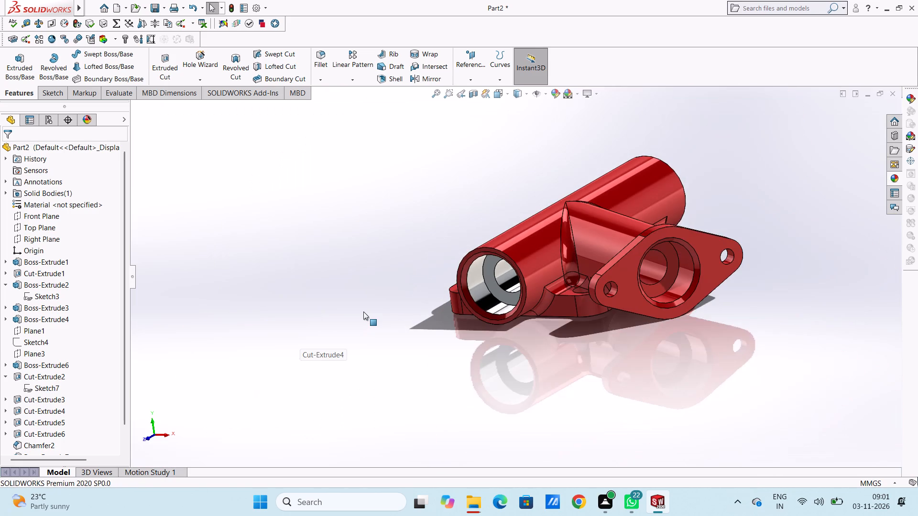
pyautogui.moveTo(594, 224); pyautogui.dragTo(519, 257, button='middle')
pyautogui.moveTo(702, 184); pyautogui.dragTo(613, 257, button='middle')
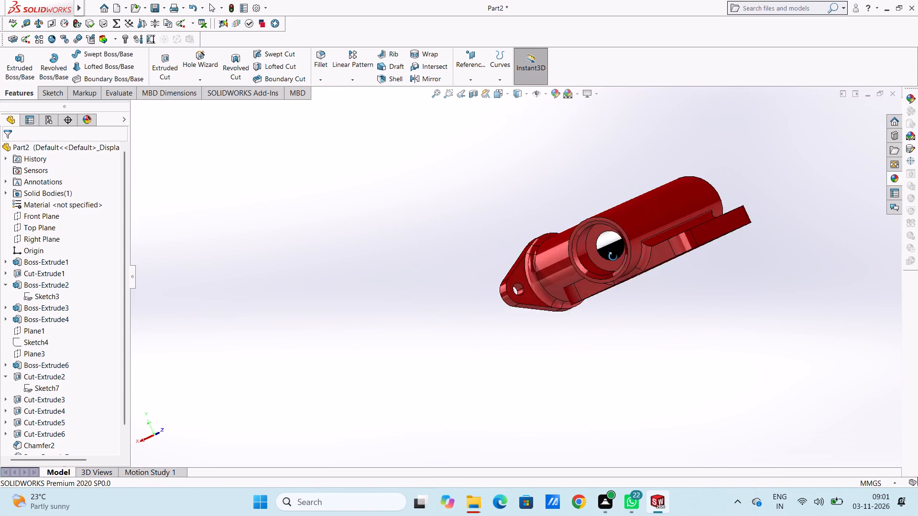
pyautogui.moveTo(613, 257); pyautogui.dragTo(590, 300, button='middle')
pyautogui.scroll(-3, 556, 312)
pyautogui.moveTo(613, 256); pyautogui.dragTo(633, 204, button='middle')
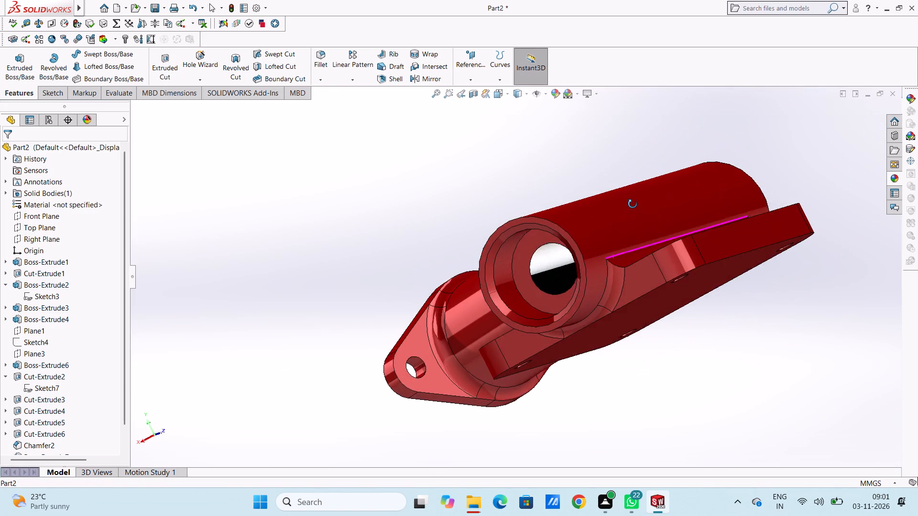
pyautogui.moveTo(633, 204); pyautogui.dragTo(629, 228, button='middle')
pyautogui.scroll(-5, 539, 265)
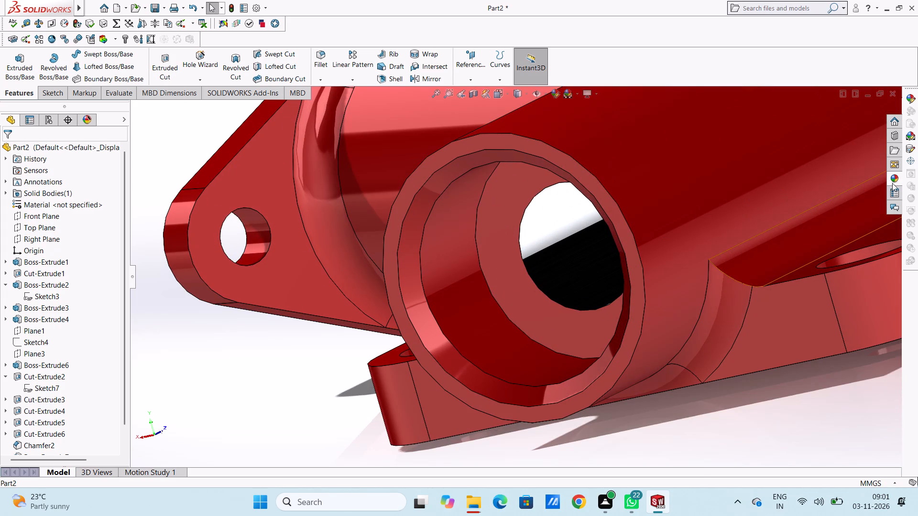
pyautogui.click(891, 179)
pyautogui.moveTo(814, 309); pyautogui.dragTo(496, 254)
pyautogui.click(499, 254)
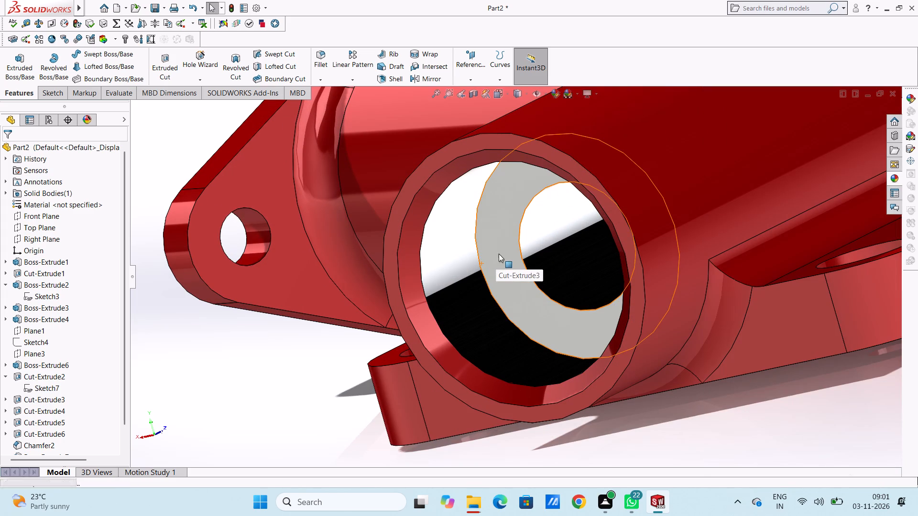
# Apply the chromium plate appearance to the Cut-Extrude6 feature, the narrower inner bore of the flanged branch.
pyautogui.scroll(5, 494, 254)
pyautogui.scroll(-4, 582, 246)
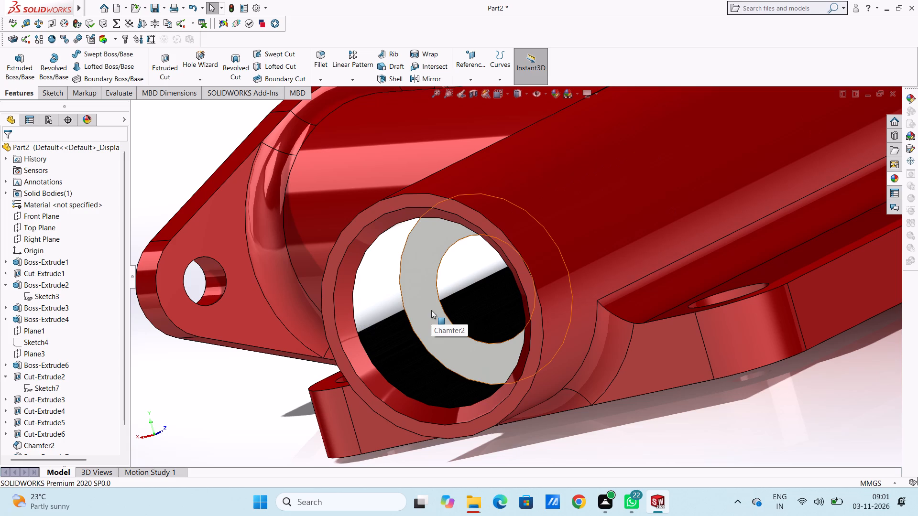
pyautogui.scroll(8, 431, 310)
pyautogui.moveTo(620, 248); pyautogui.dragTo(528, 315, button='middle')
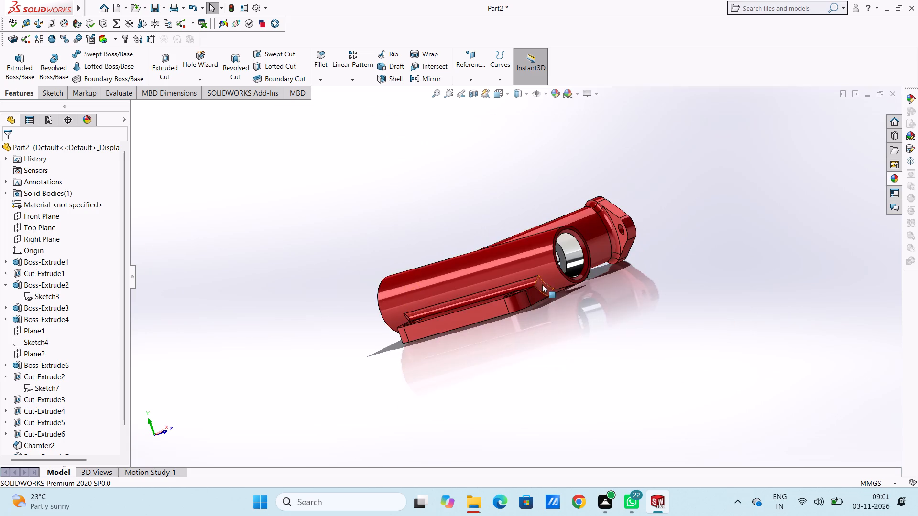
pyautogui.moveTo(542, 284); pyautogui.dragTo(485, 329, button='middle')
pyautogui.moveTo(505, 270); pyautogui.dragTo(498, 292, button='middle')
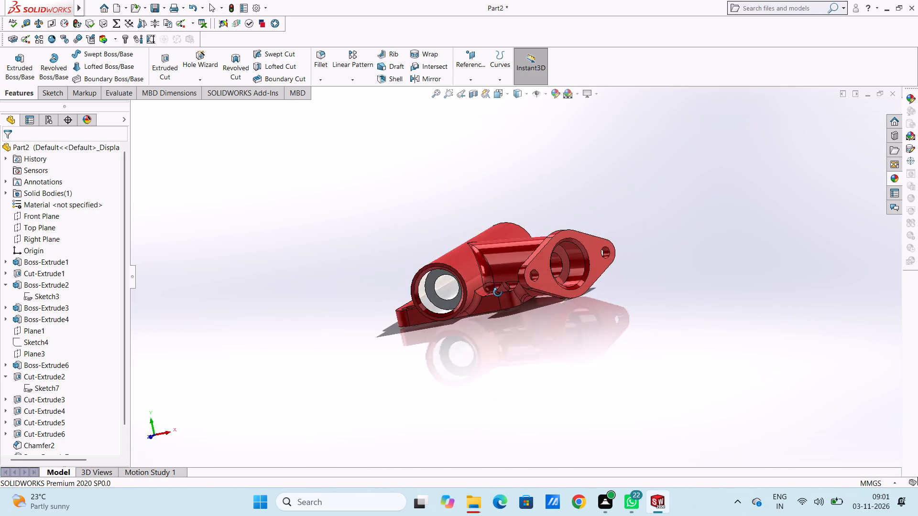
pyautogui.moveTo(498, 292); pyautogui.dragTo(462, 305, button='middle')
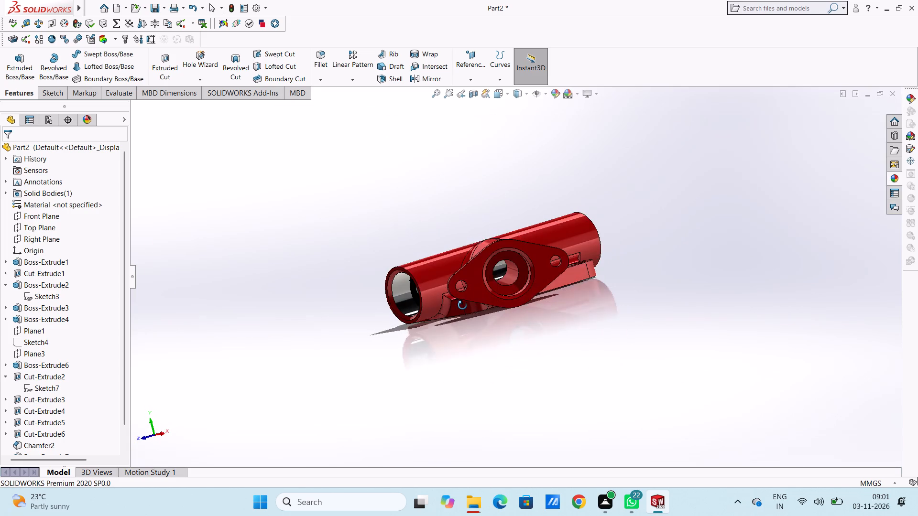
pyautogui.moveTo(462, 305); pyautogui.dragTo(470, 310, button='middle')
pyautogui.scroll(-5, 510, 271)
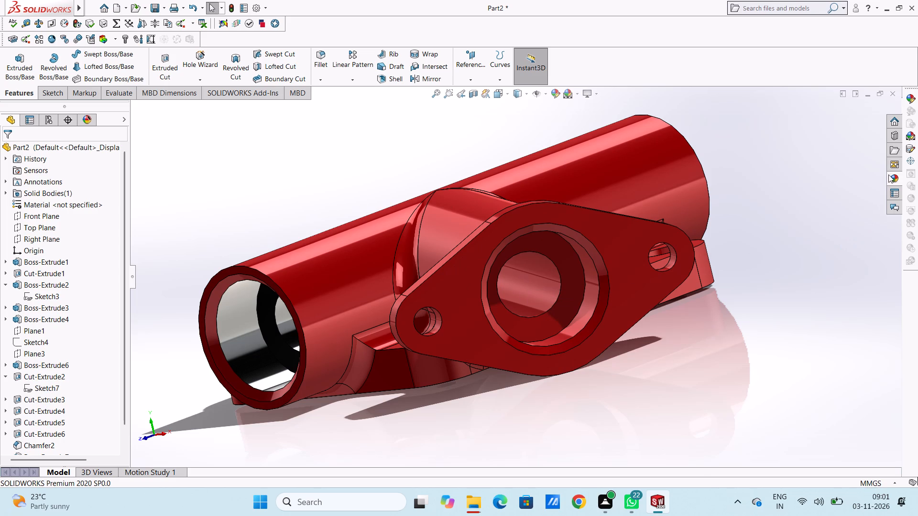
pyautogui.click(890, 174)
pyautogui.scroll(-5, 528, 238)
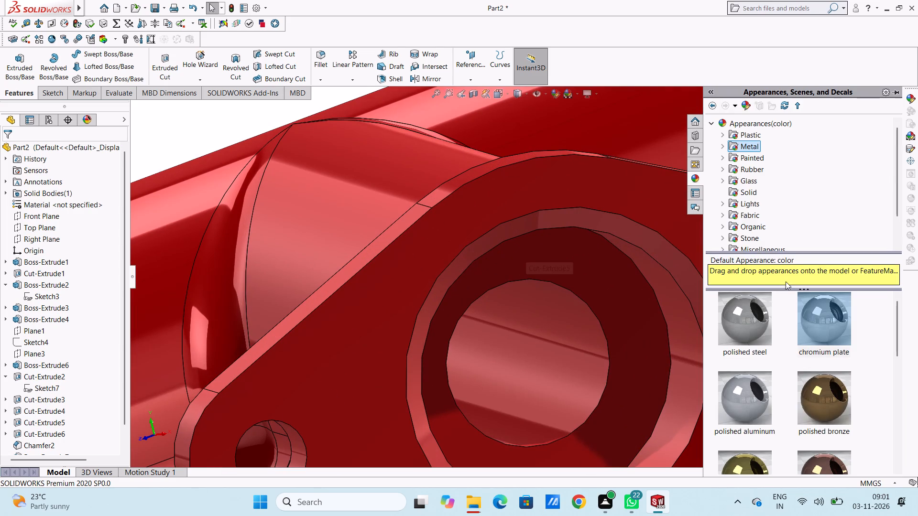
pyautogui.moveTo(825, 315); pyautogui.dragTo(562, 345)
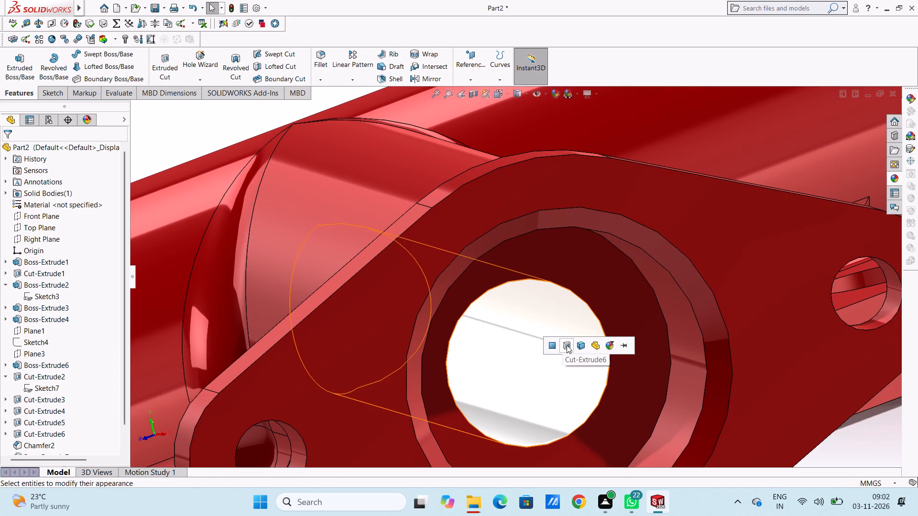
pyautogui.click(568, 344)
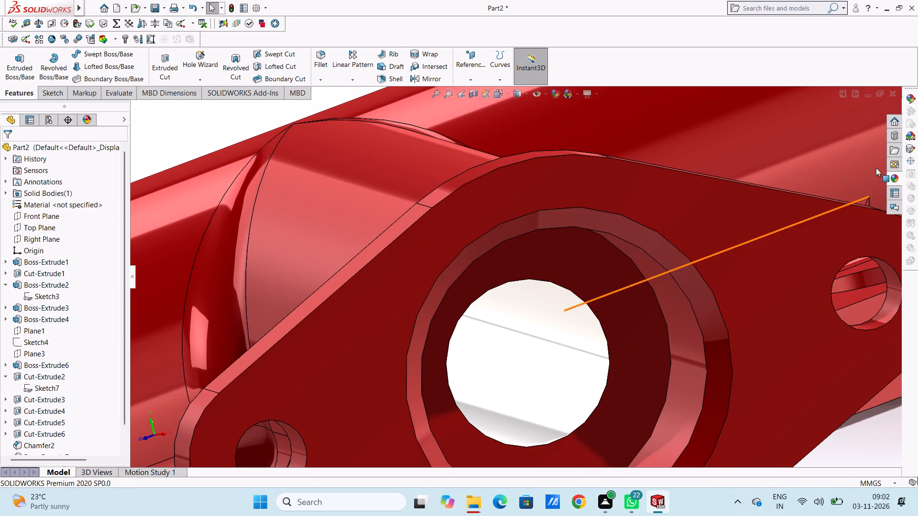
# Apply the chromium plate appearance to the Cut-Extrude5 feature, the larger counterbore in the branch flange.
pyautogui.click(891, 182)
pyautogui.scroll(-4, 679, 269)
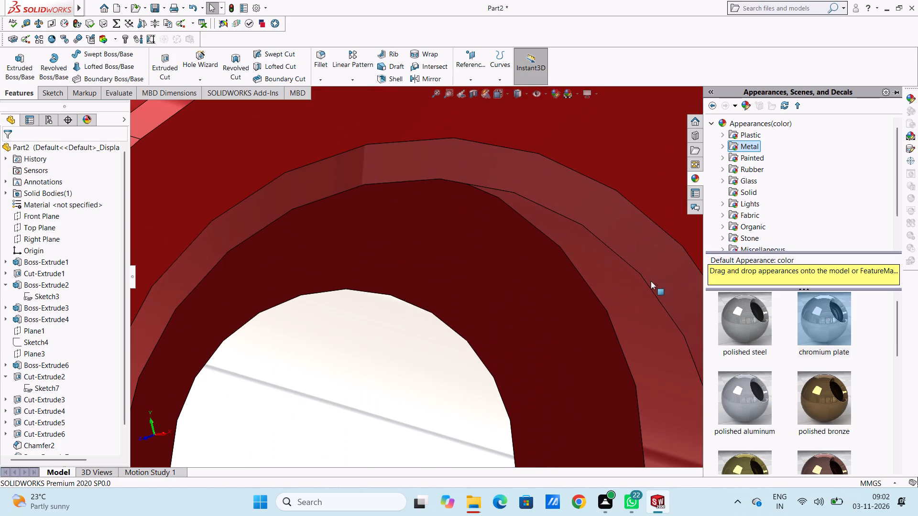
pyautogui.moveTo(826, 320); pyautogui.dragTo(558, 312)
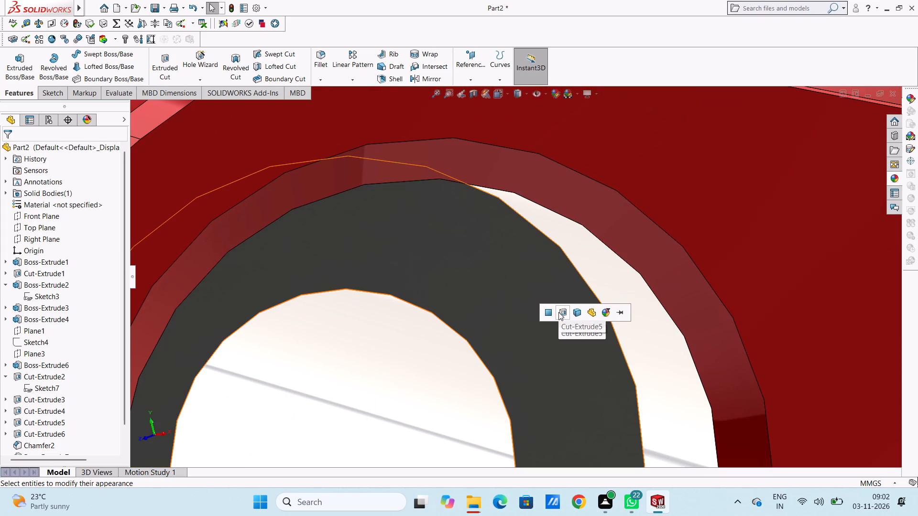
pyautogui.click(560, 312)
pyautogui.scroll(4, 607, 296)
pyautogui.scroll(5, 540, 321)
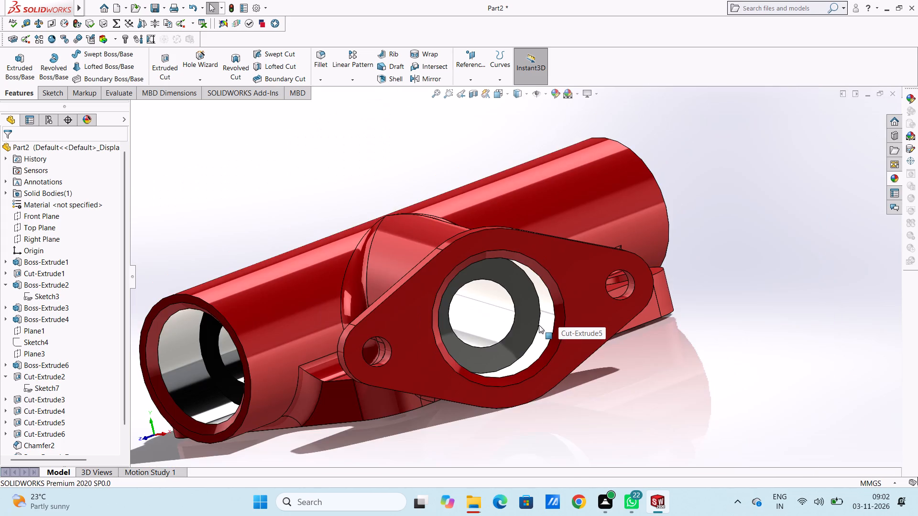
pyautogui.moveTo(544, 328); pyautogui.dragTo(562, 338, button='middle')
pyautogui.scroll(3, 614, 333)
pyautogui.moveTo(623, 342); pyautogui.dragTo(644, 355, button='middle')
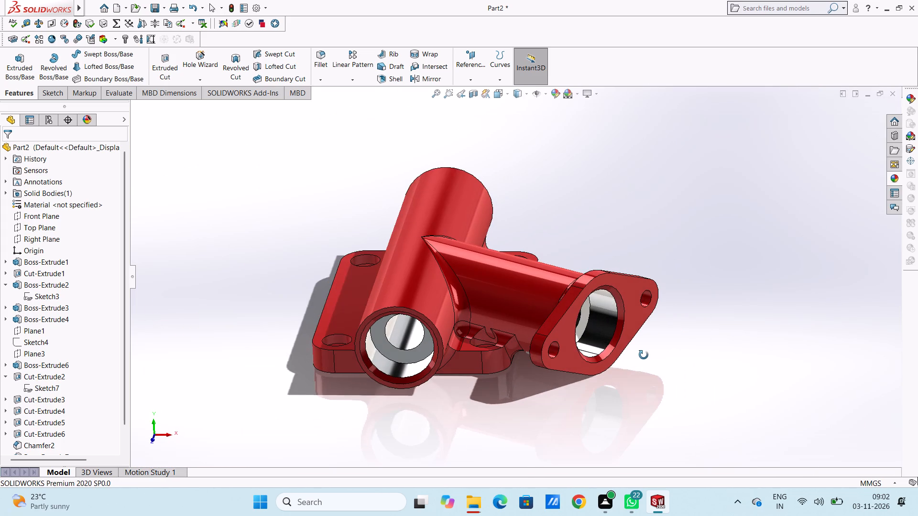
# Apply the chromium plate appearance to only the inner face of the branch flange's bolt hole nearest the cylinder.
pyautogui.moveTo(644, 355); pyautogui.dragTo(645, 335, button='middle')
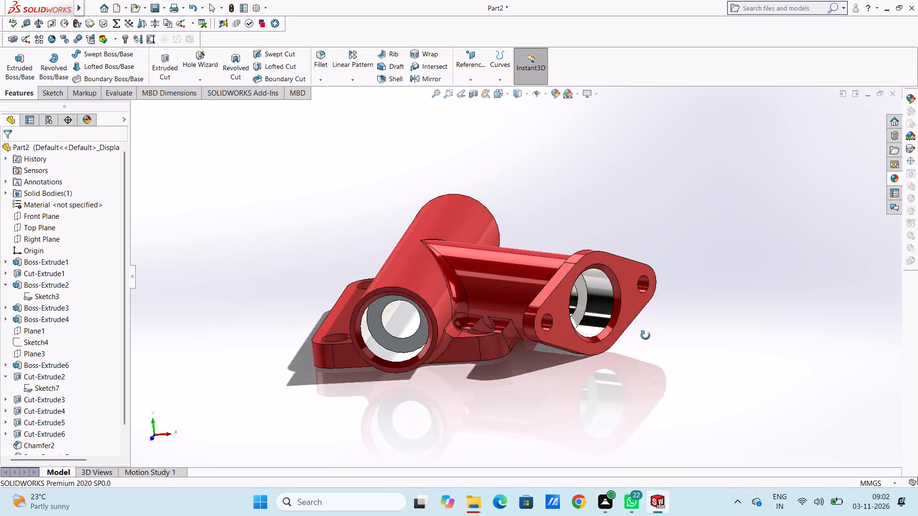
pyautogui.moveTo(645, 335); pyautogui.dragTo(656, 336, button='middle')
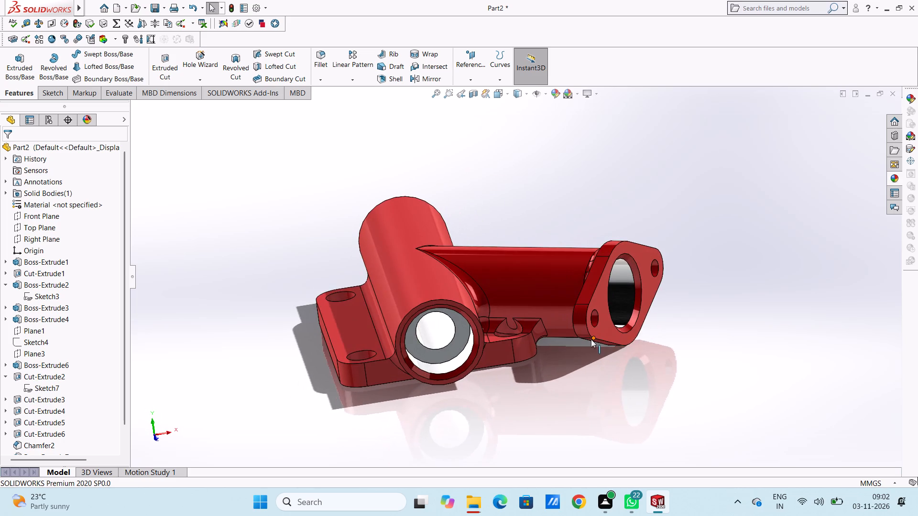
pyautogui.moveTo(591, 339); pyautogui.dragTo(564, 350, button='middle')
pyautogui.scroll(-11, 522, 325)
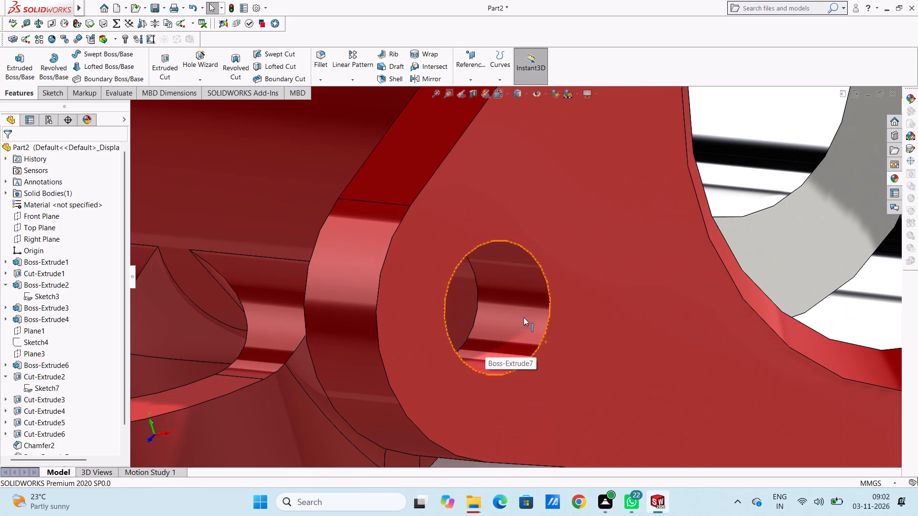
pyautogui.click(889, 175)
pyautogui.moveTo(820, 311); pyautogui.dragTo(516, 309)
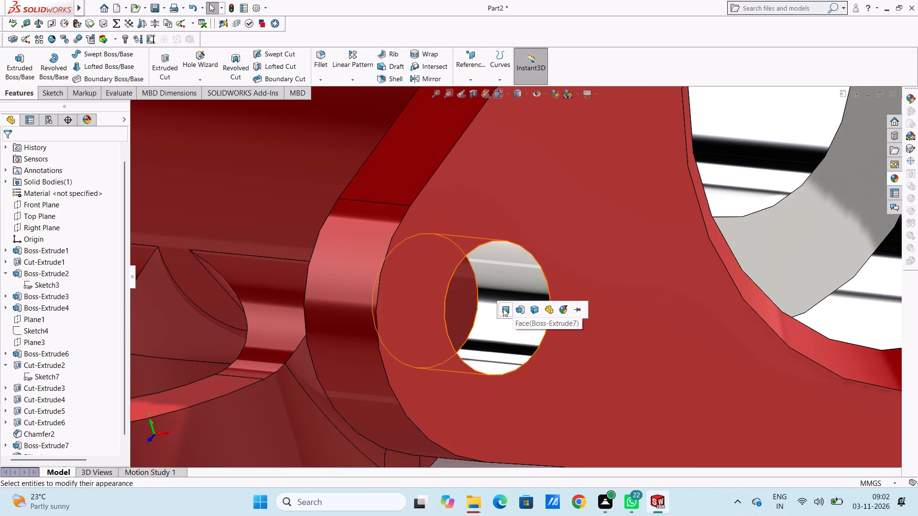
pyautogui.click(503, 308)
# Apply the chromium plate appearance to the inner face of the flange's other bolt hole, farthest from the cylinder.
pyautogui.scroll(4, 566, 252)
pyautogui.scroll(6, 615, 217)
pyautogui.scroll(-2, 668, 183)
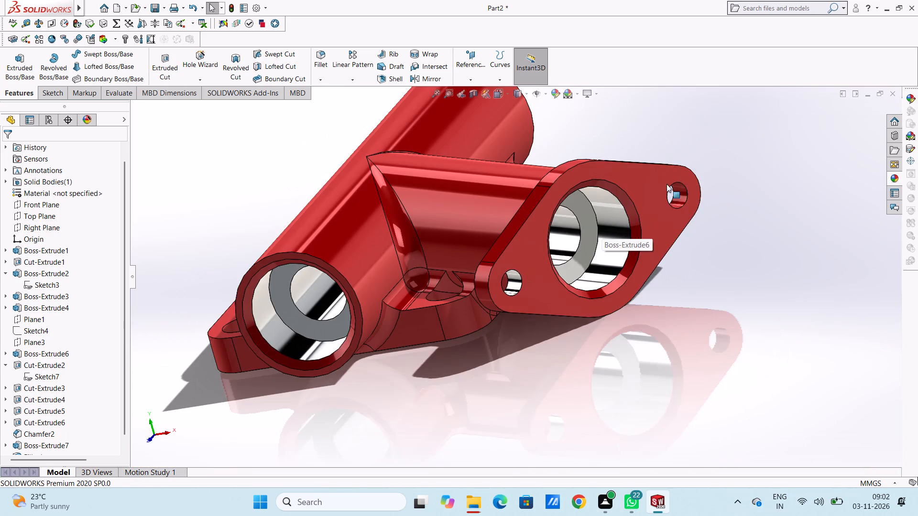
pyautogui.scroll(-2, 667, 184)
pyautogui.scroll(-8, 646, 237)
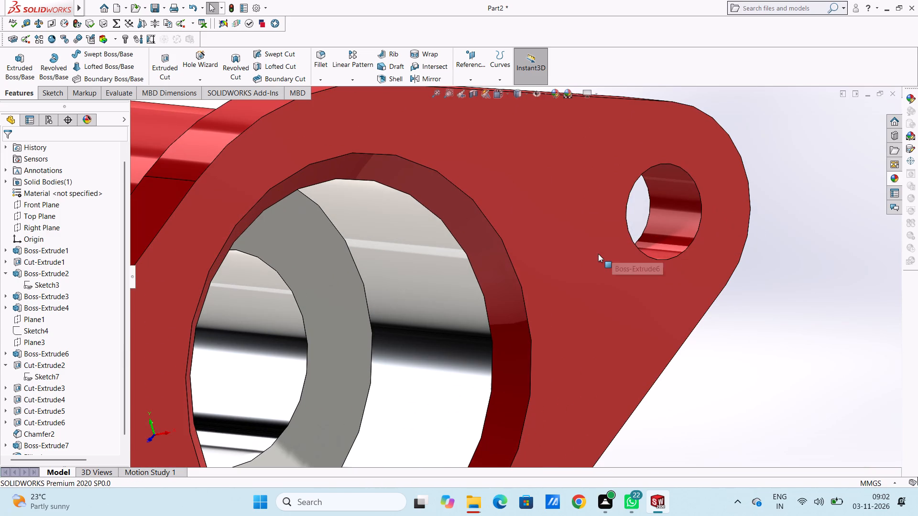
pyautogui.click(889, 181)
pyautogui.moveTo(831, 300); pyautogui.dragTo(684, 217)
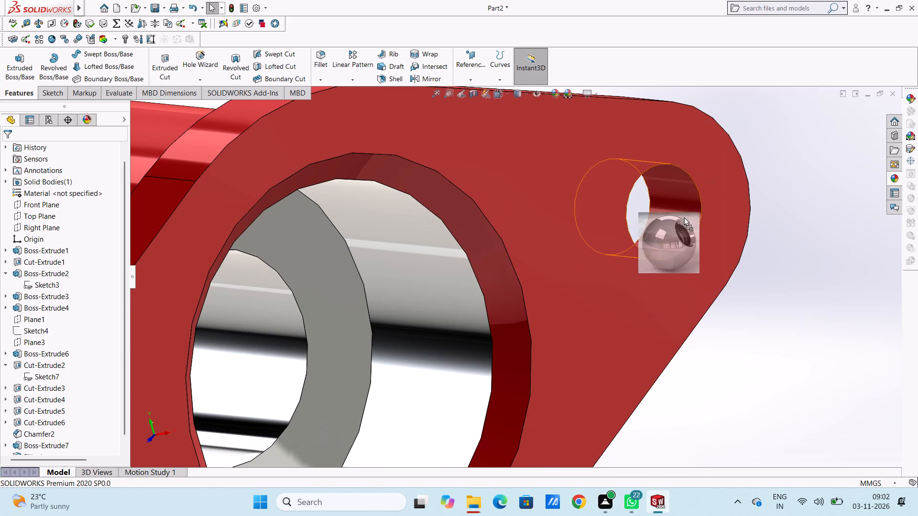
pyautogui.moveTo(684, 217); pyautogui.dragTo(684, 213)
pyautogui.click(683, 211)
# Apply the chromium plate appearance to the Cut-Extrude1 feature, the counterbores in the base plate.
pyautogui.scroll(9, 726, 258)
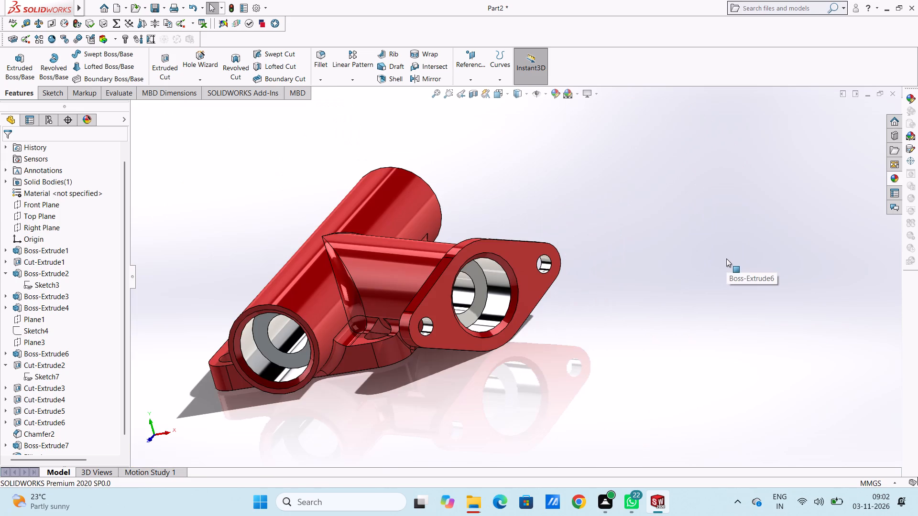
pyautogui.moveTo(602, 303); pyautogui.dragTo(632, 324, button='middle')
pyautogui.scroll(-5, 435, 374)
pyautogui.moveTo(396, 335); pyautogui.dragTo(397, 338, button='middle')
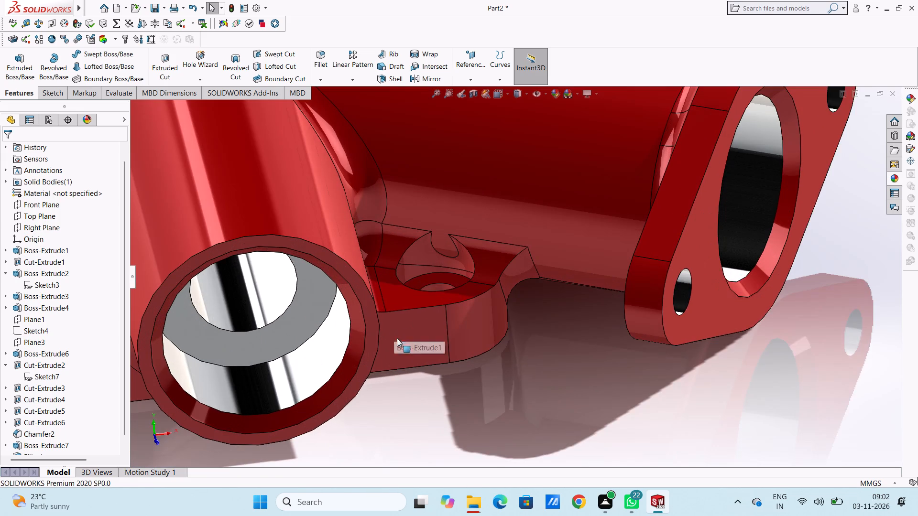
pyautogui.moveTo(397, 338); pyautogui.dragTo(393, 364, button='middle')
pyautogui.scroll(-5, 431, 255)
pyautogui.moveTo(419, 265); pyautogui.dragTo(392, 264, button='middle')
pyautogui.scroll(-1, 397, 267)
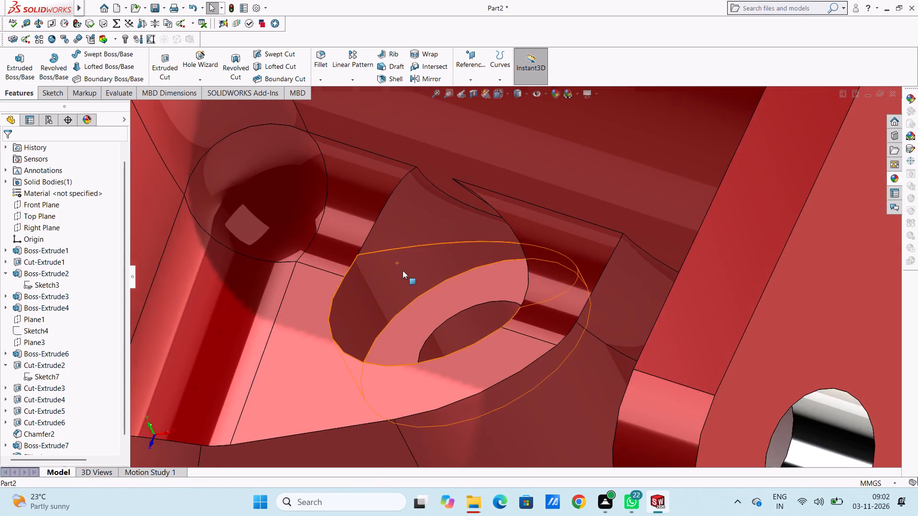
pyautogui.moveTo(407, 273); pyautogui.dragTo(428, 294, button='middle')
pyautogui.scroll(-3, 415, 295)
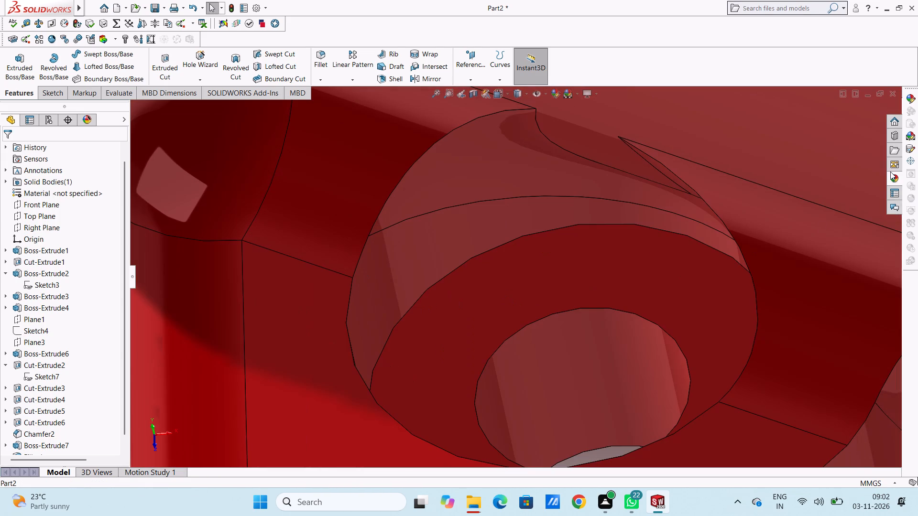
pyautogui.click(892, 177)
pyautogui.moveTo(808, 311); pyautogui.dragTo(388, 289)
pyautogui.click(401, 290)
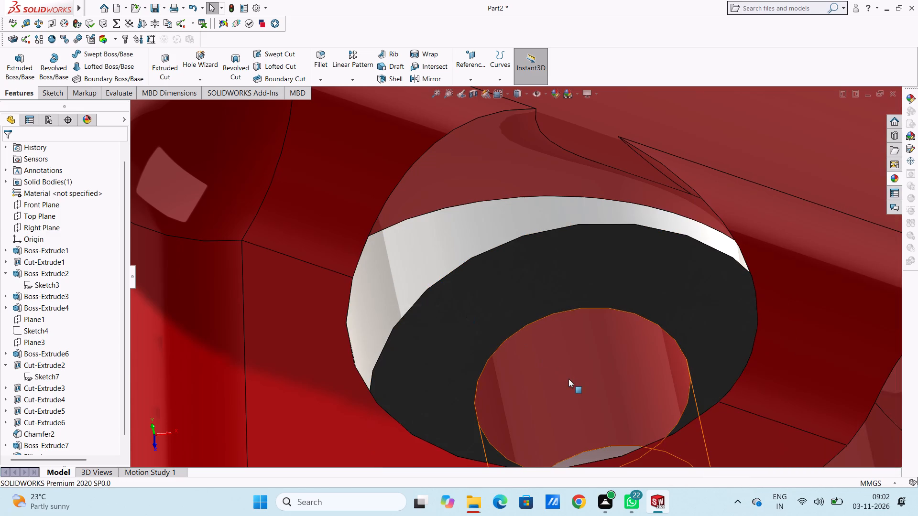
# Apply the chromium plate appearance to the through-hole face inside the base plate counterbore beneath the angled branch.
pyautogui.scroll(-4, 569, 376)
pyautogui.click(889, 180)
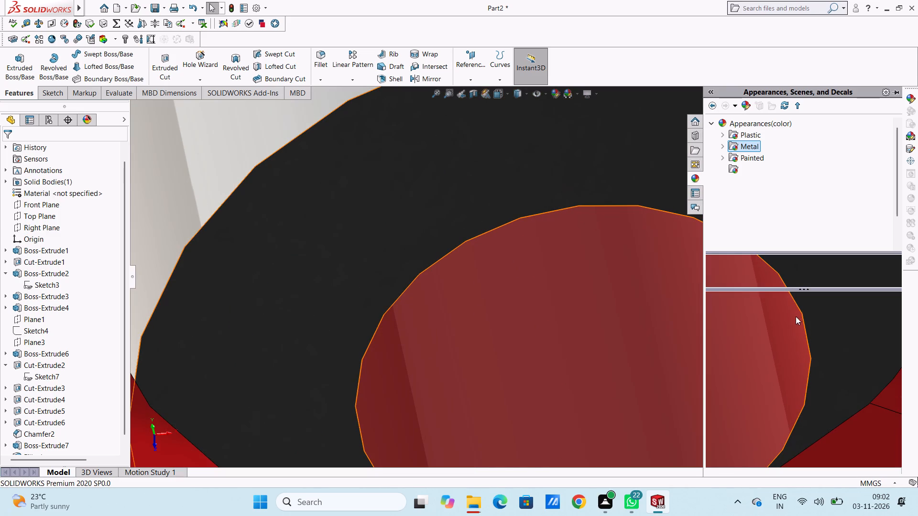
pyautogui.moveTo(828, 315); pyautogui.dragTo(587, 325)
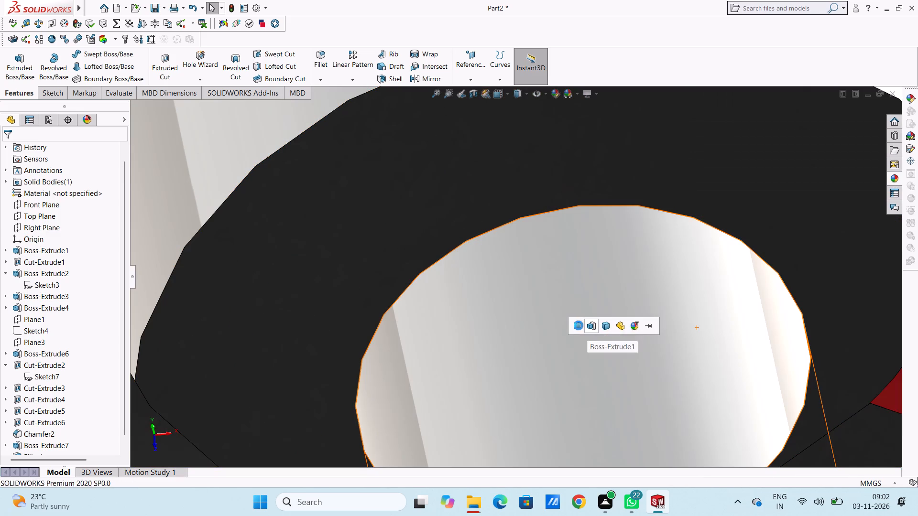
pyautogui.click(575, 325)
# Apply the chromium plate appearance to the through-hole face in the base plate's front corner on the side opposite the branch.
pyautogui.scroll(18, 575, 325)
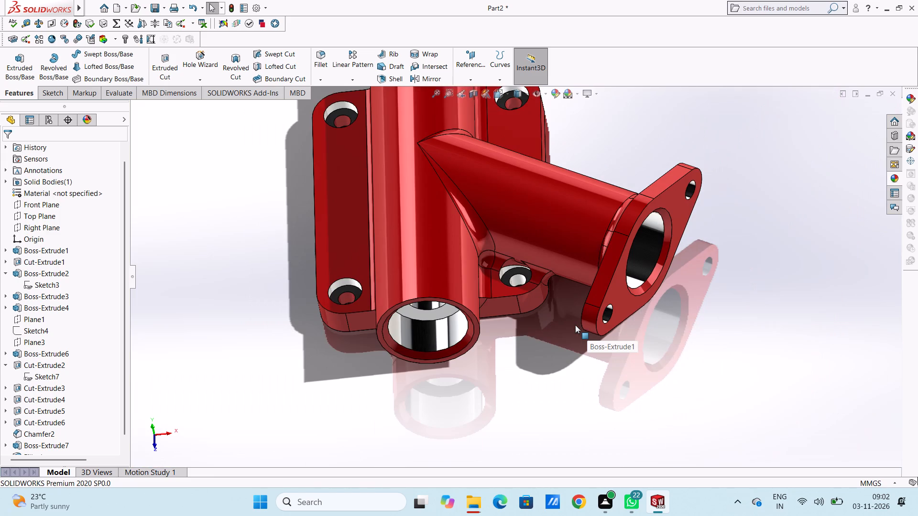
pyautogui.scroll(-10, 367, 313)
pyautogui.scroll(-6, 482, 238)
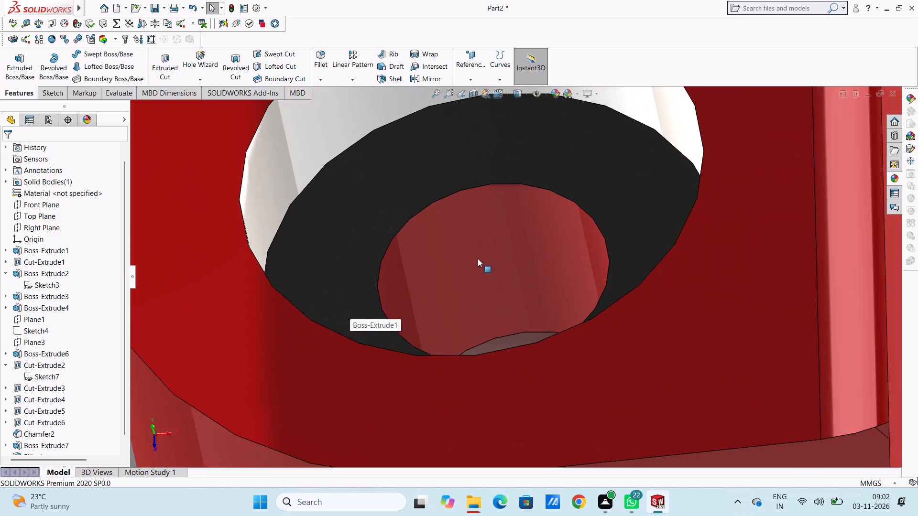
pyautogui.scroll(-2, 478, 258)
pyautogui.click(890, 177)
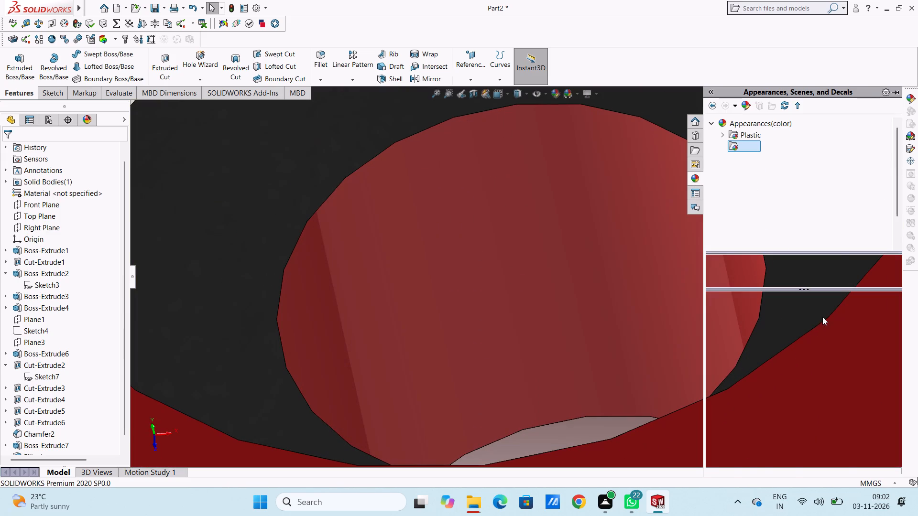
pyautogui.moveTo(822, 317); pyautogui.dragTo(521, 239)
pyautogui.click(521, 239)
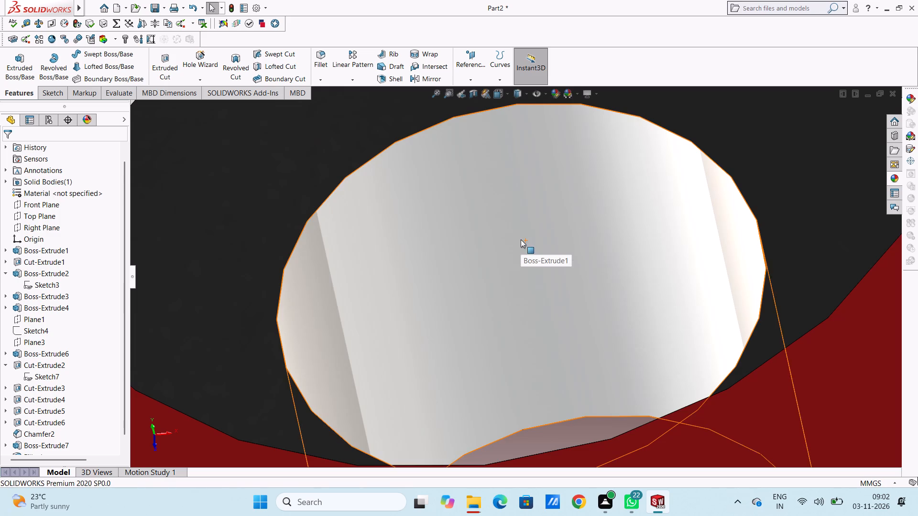
# Apply the chromium plate appearance to the through-hole face in the base plate's rear corner on the side opposite the branch.
pyautogui.scroll(6, 521, 239)
pyautogui.scroll(17, 521, 239)
pyautogui.scroll(-5, 502, 167)
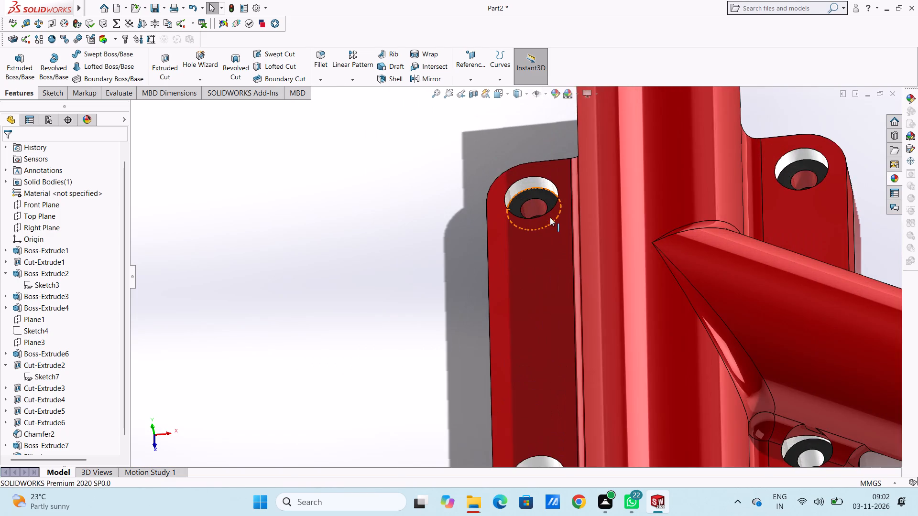
pyautogui.scroll(-5, 550, 223)
pyautogui.scroll(-5, 509, 204)
pyautogui.click(481, 229)
pyautogui.scroll(-3, 477, 215)
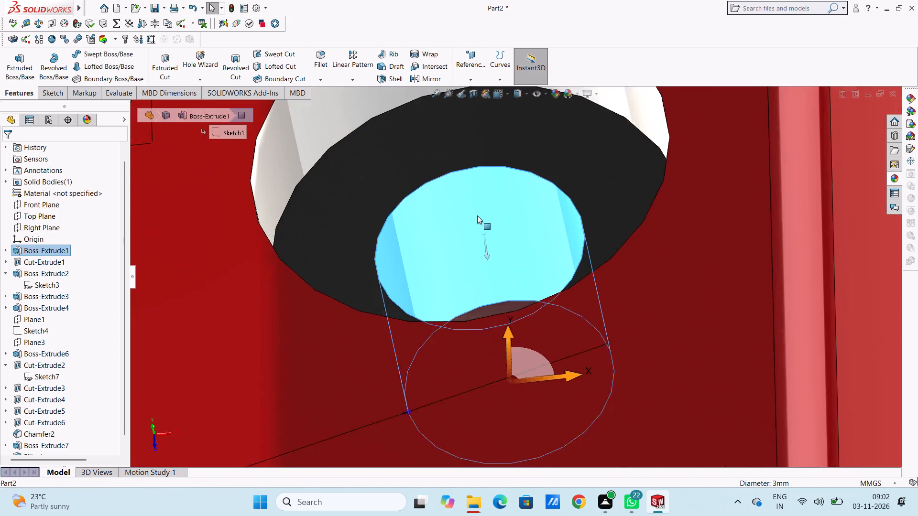
pyautogui.scroll(-3, 477, 215)
pyautogui.click(480, 242)
pyautogui.scroll(5, 437, 287)
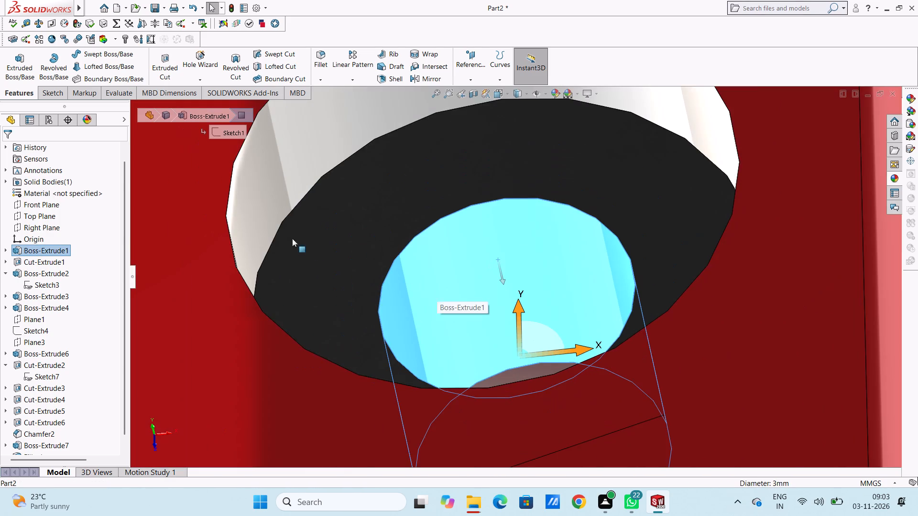
pyautogui.scroll(5, 458, 263)
pyautogui.click(267, 242)
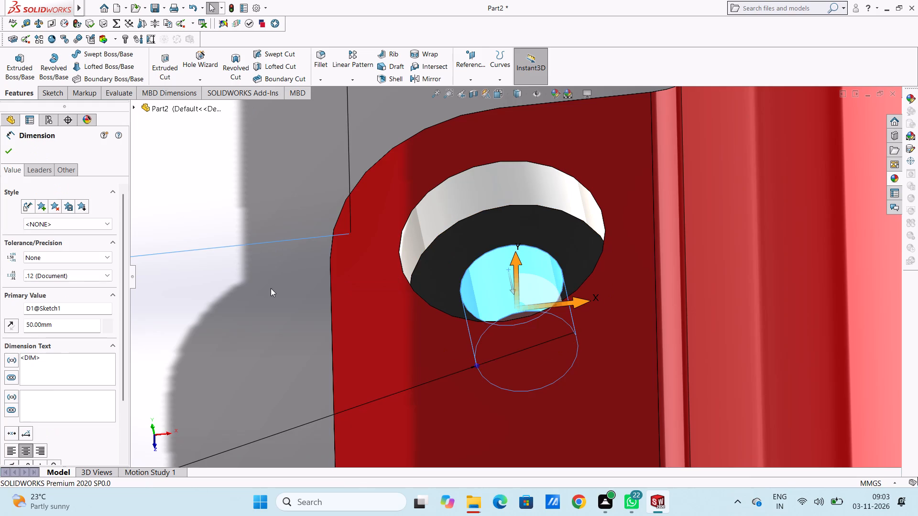
pyautogui.click(271, 294)
pyautogui.scroll(-6, 488, 280)
pyautogui.scroll(-2, 564, 281)
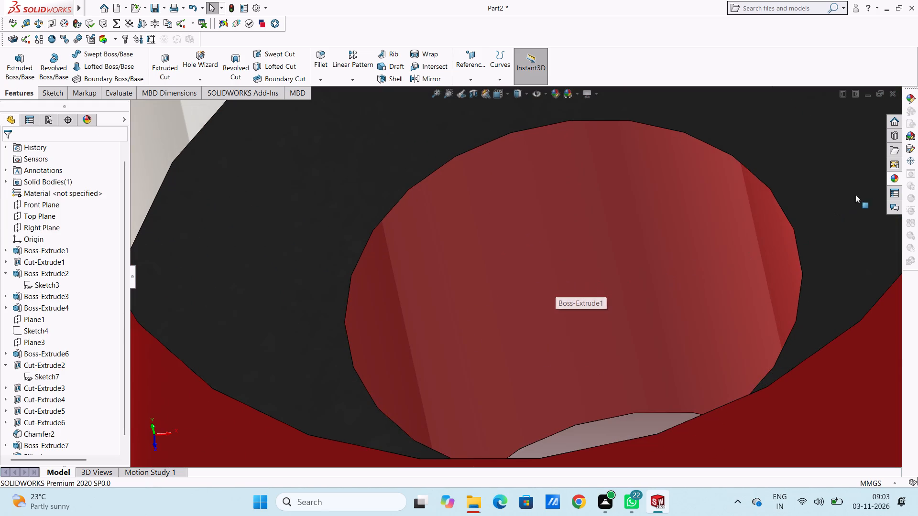
pyautogui.click(893, 178)
pyautogui.moveTo(816, 319); pyautogui.dragTo(675, 320)
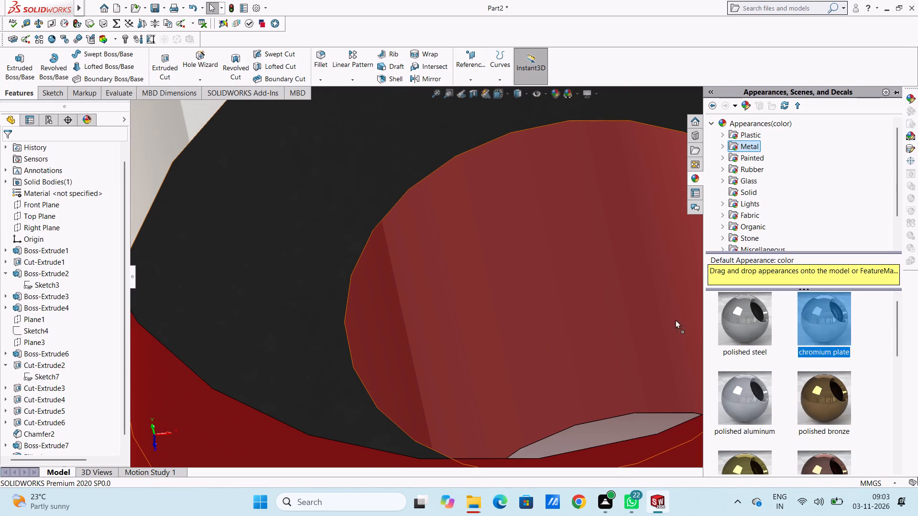
pyautogui.moveTo(675, 320); pyautogui.dragTo(615, 308)
pyautogui.click(614, 308)
# Apply the chromium plate appearance to the last red through-hole face, in the base plate's rear corner on the branch side.
pyautogui.scroll(10, 614, 308)
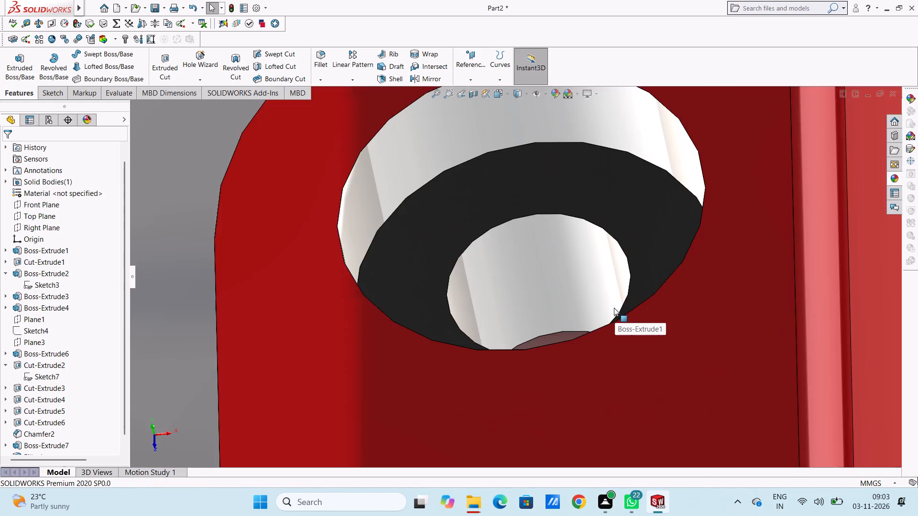
pyautogui.scroll(11, 614, 308)
pyautogui.scroll(-4, 620, 304)
pyautogui.scroll(-4, 673, 202)
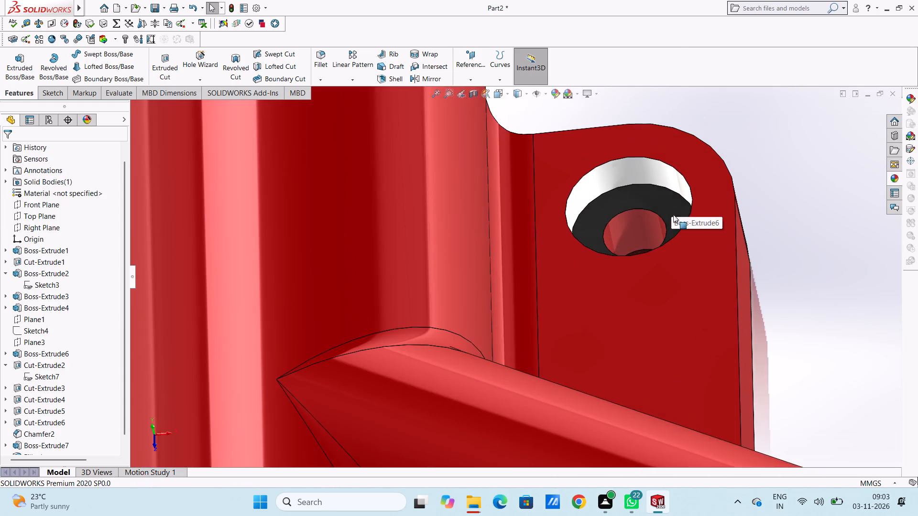
pyautogui.scroll(-6, 657, 224)
pyautogui.scroll(-5, 531, 283)
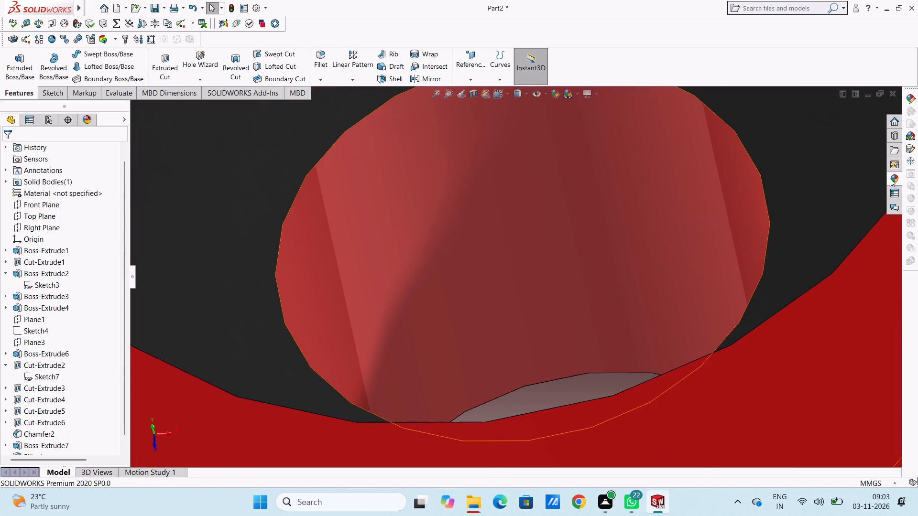
pyautogui.click(890, 178)
pyautogui.moveTo(822, 316); pyautogui.dragTo(555, 246)
pyautogui.click(555, 245)
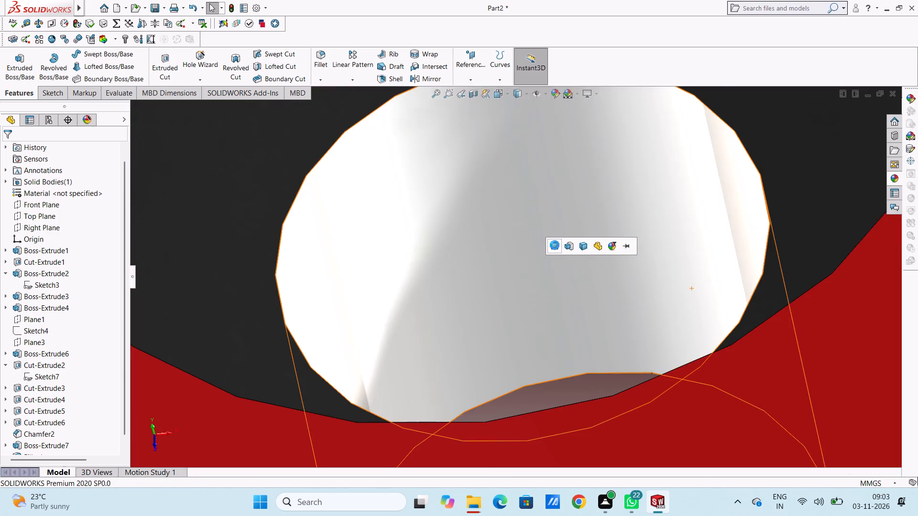
# Examine the coloured part from above, below and the flange side to check the chromium plate bores and holes.
pyautogui.scroll(20, 555, 245)
pyautogui.scroll(1, 555, 245)
pyautogui.moveTo(588, 283); pyautogui.dragTo(596, 248, button='middle')
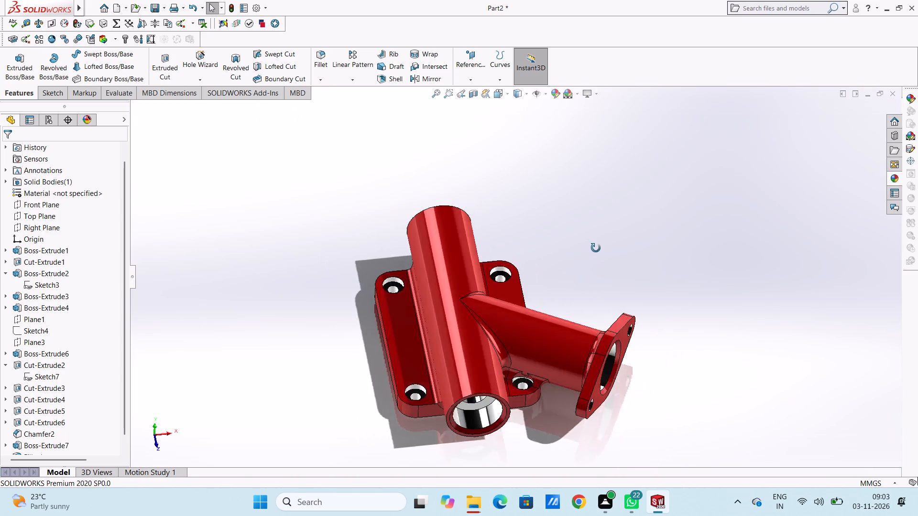
pyautogui.moveTo(596, 248); pyautogui.dragTo(599, 255, button='middle')
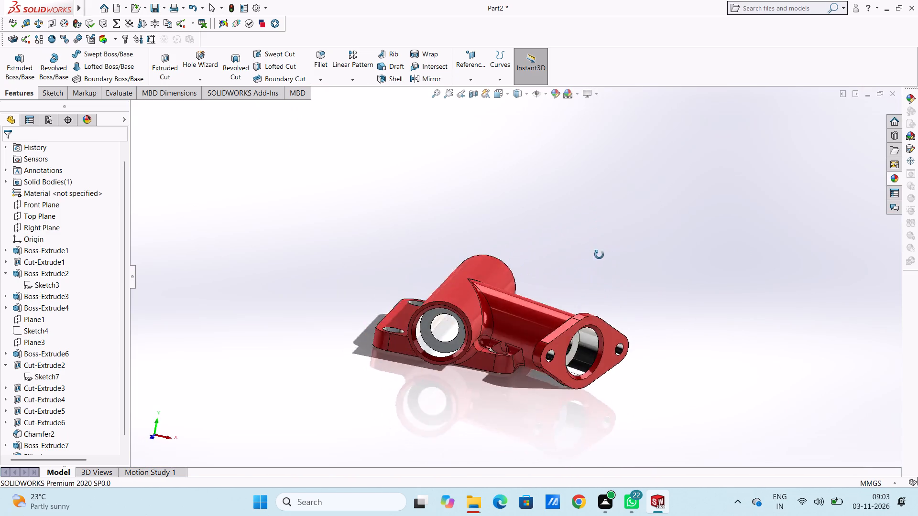
pyautogui.moveTo(599, 255); pyautogui.dragTo(579, 230, button='middle')
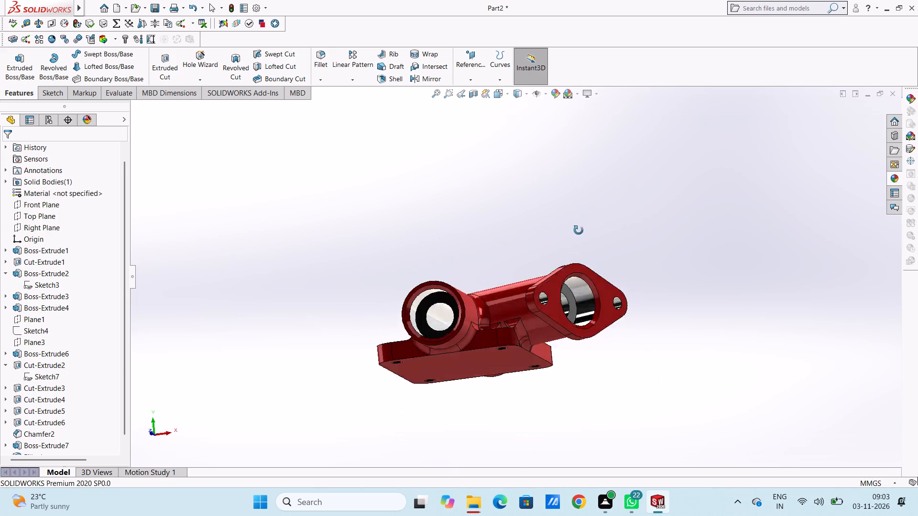
pyautogui.moveTo(579, 230); pyautogui.dragTo(606, 201, button='middle')
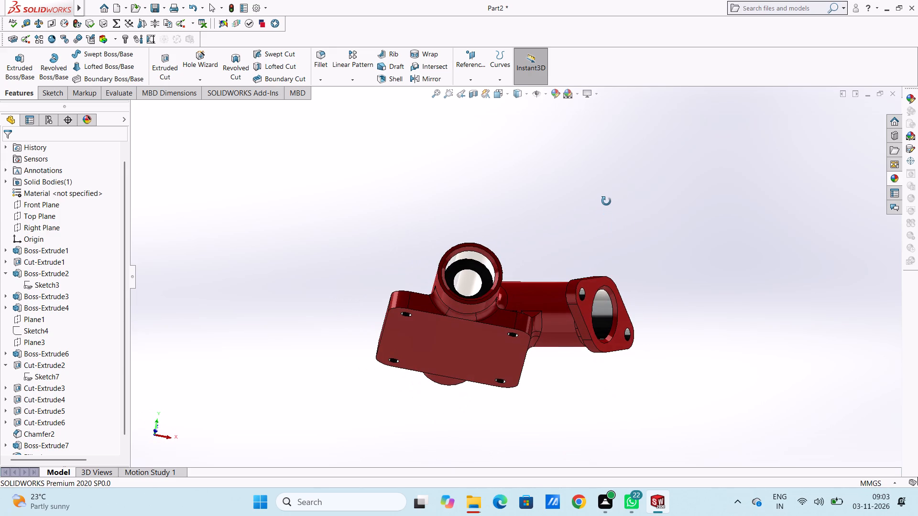
pyautogui.moveTo(606, 201); pyautogui.dragTo(638, 242, button='middle')
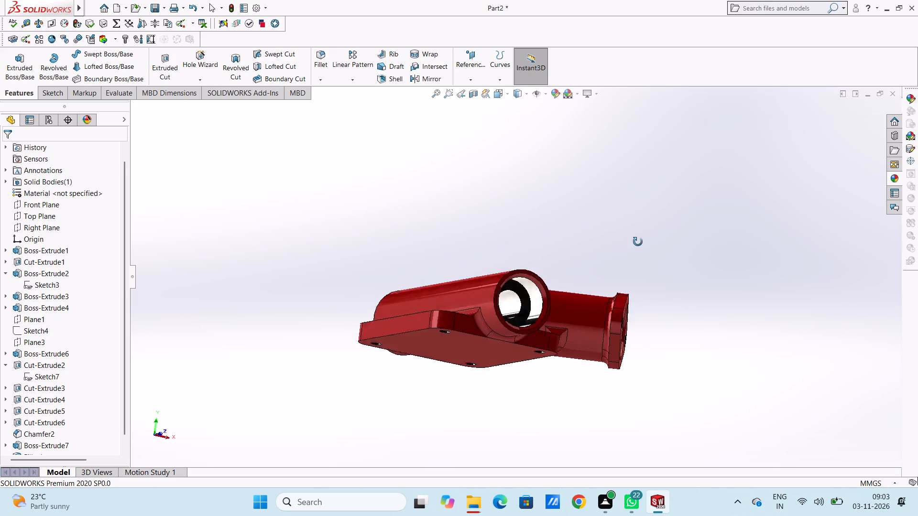
pyautogui.moveTo(638, 242); pyautogui.dragTo(570, 267, button='middle')
pyautogui.scroll(2, 553, 310)
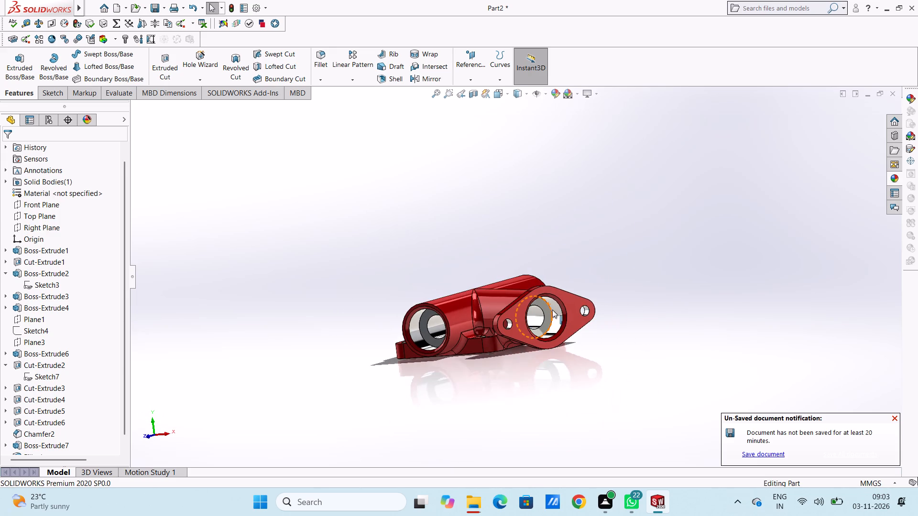
pyautogui.scroll(-4, 540, 321)
pyautogui.moveTo(435, 341); pyautogui.dragTo(435, 343, button='middle')
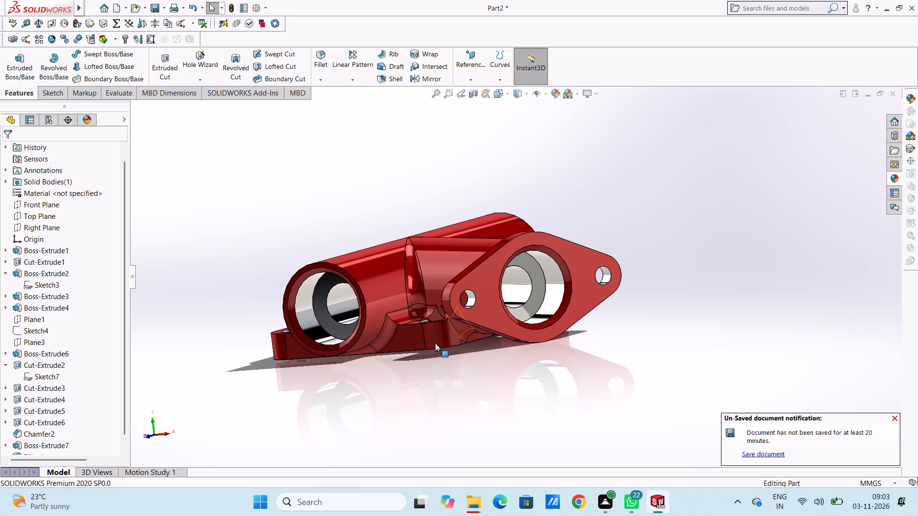
# Colour the chamfer feature at the cylinder and branch bore mouths bright green from the standard swatches.
pyautogui.moveTo(435, 343); pyautogui.dragTo(437, 345, button='middle')
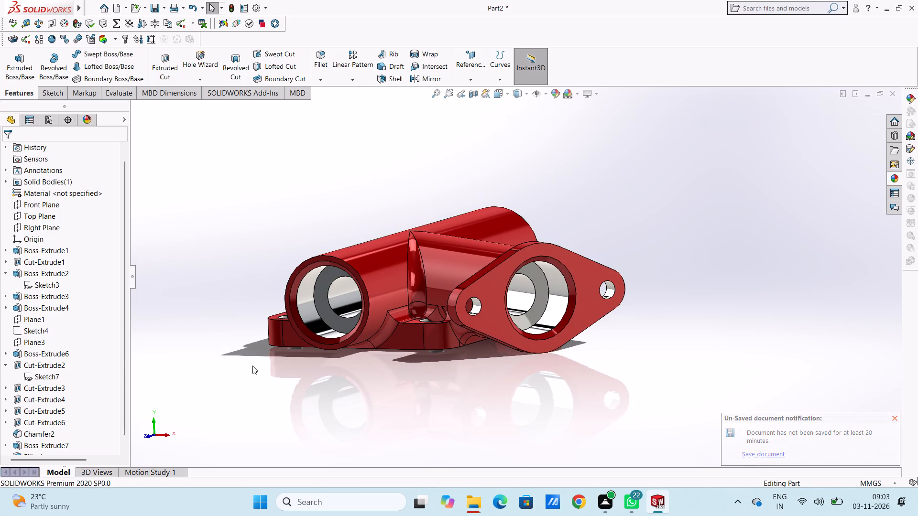
pyautogui.scroll(-4, 39, 375)
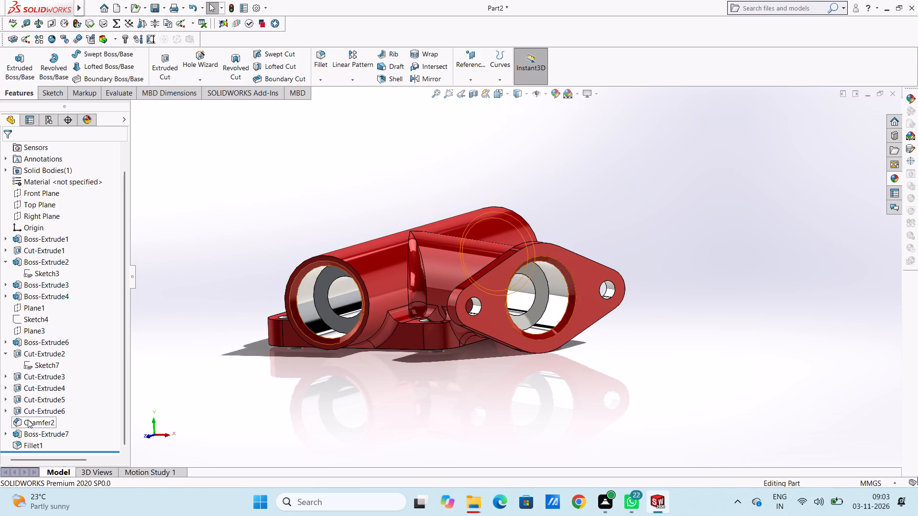
pyautogui.click(28, 419)
pyautogui.click(78, 404)
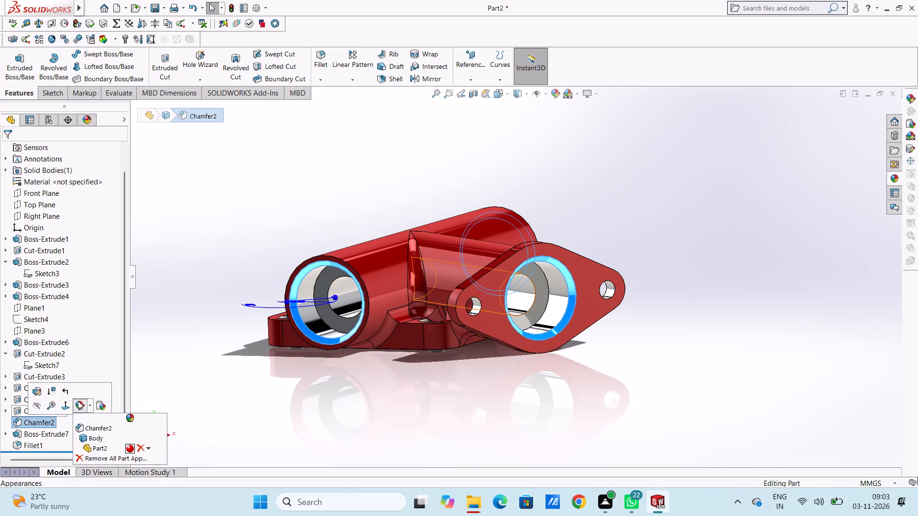
pyautogui.click(80, 428)
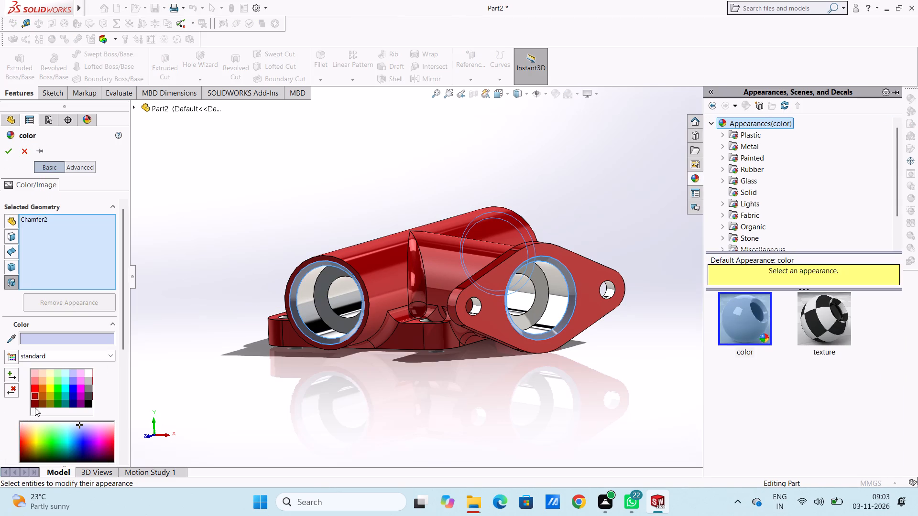
pyautogui.click(55, 387)
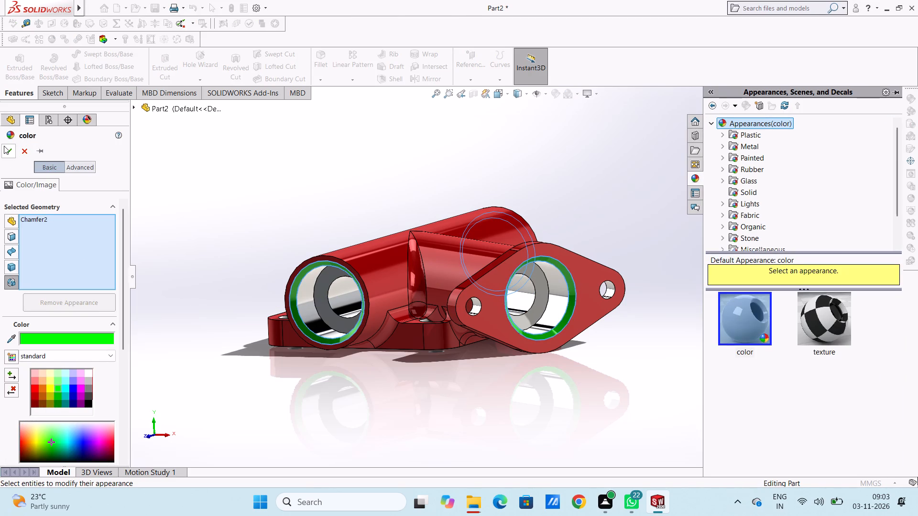
pyautogui.click(5, 148)
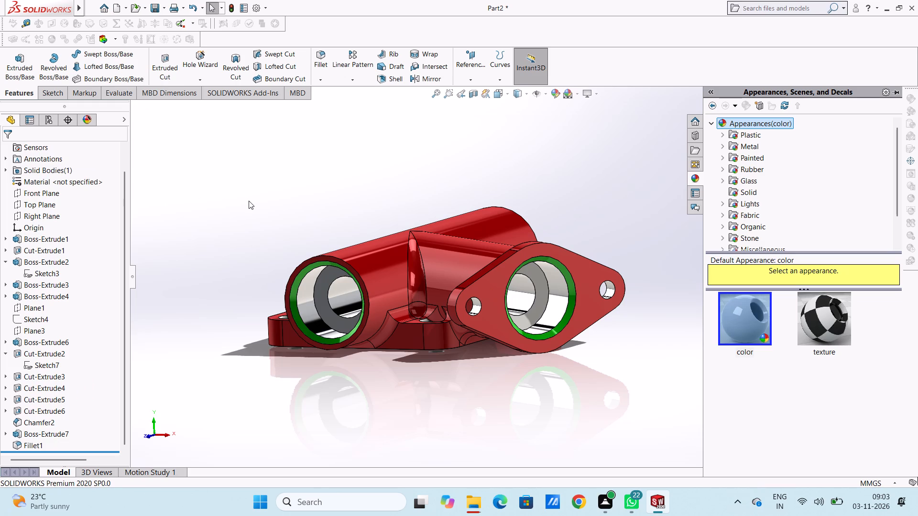
# Start a new sketch on the flat bottom face of the base plate, viewed from below.
pyautogui.scroll(1, 249, 201)
pyautogui.moveTo(271, 208); pyautogui.dragTo(363, 430, button='middle')
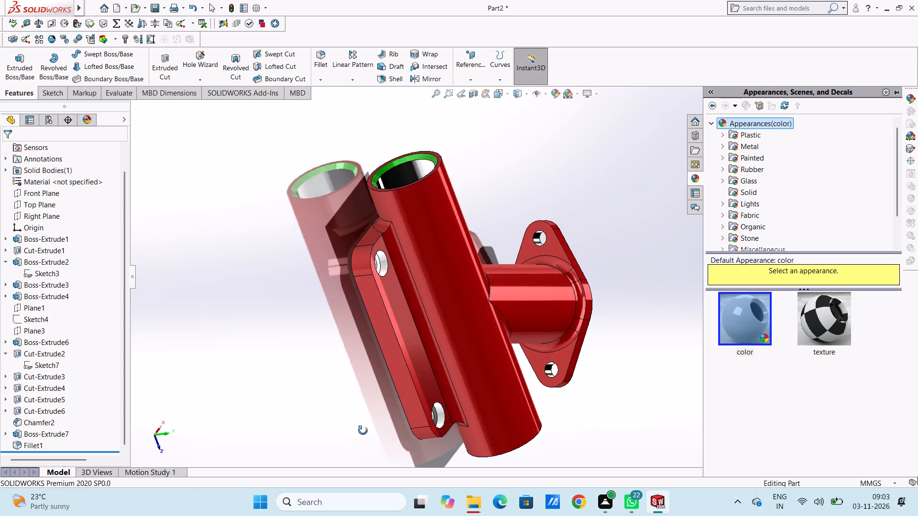
pyautogui.moveTo(363, 430); pyautogui.dragTo(290, 303, button='middle')
pyautogui.scroll(1, 363, 430)
pyautogui.moveTo(318, 370); pyautogui.dragTo(318, 305, button='middle')
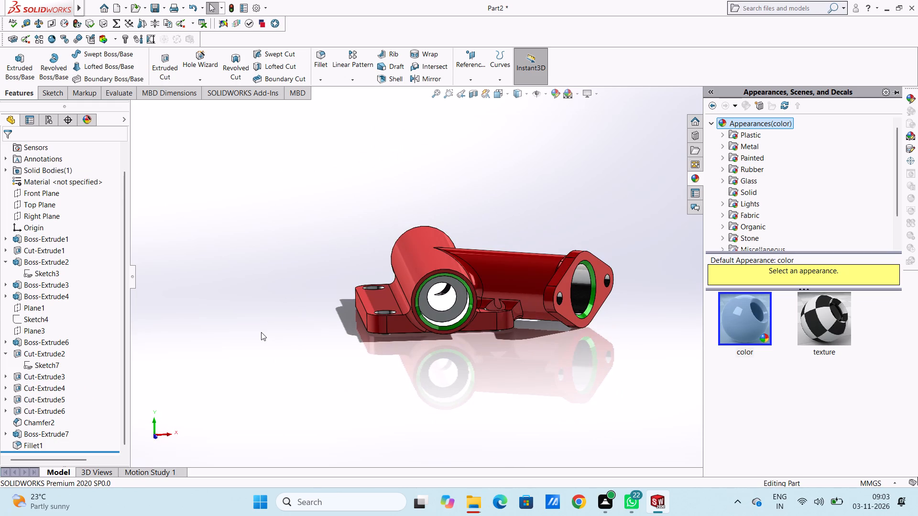
pyautogui.hotkey('ctrl', '6')
pyautogui.click(274, 262)
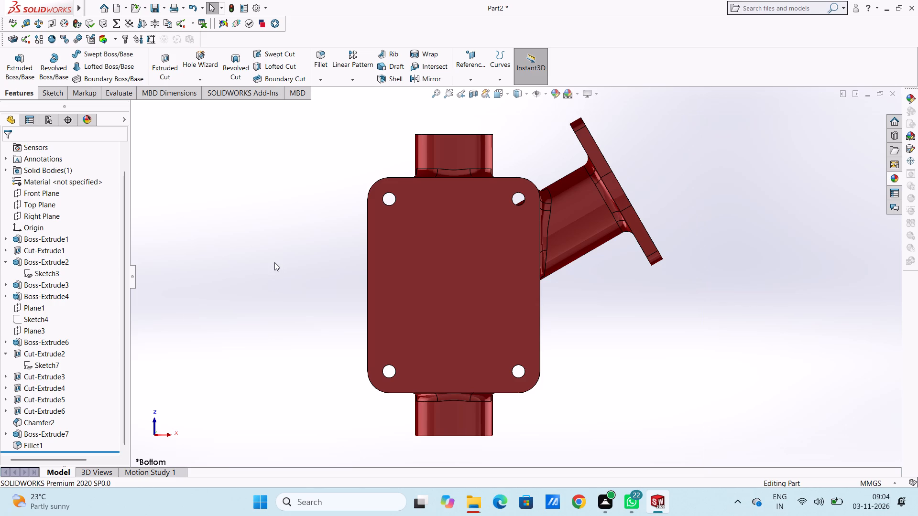
pyautogui.scroll(2, 387, 257)
pyautogui.scroll(-3, 505, 262)
pyautogui.click(452, 278)
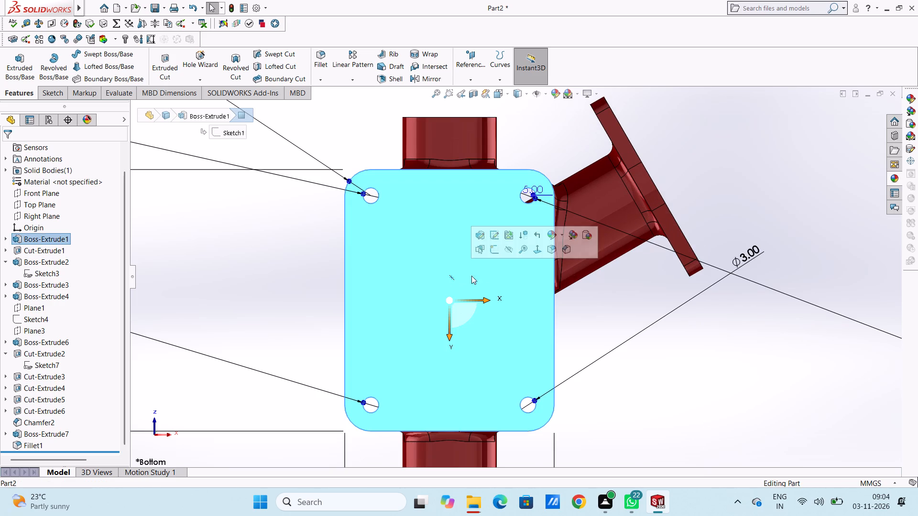
pyautogui.click(493, 252)
pyautogui.click(255, 294)
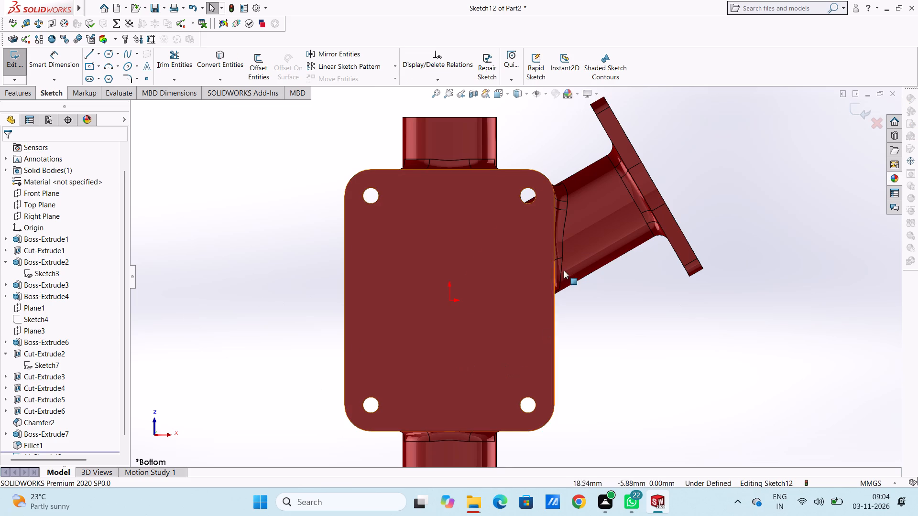
pyautogui.scroll(3, 543, 236)
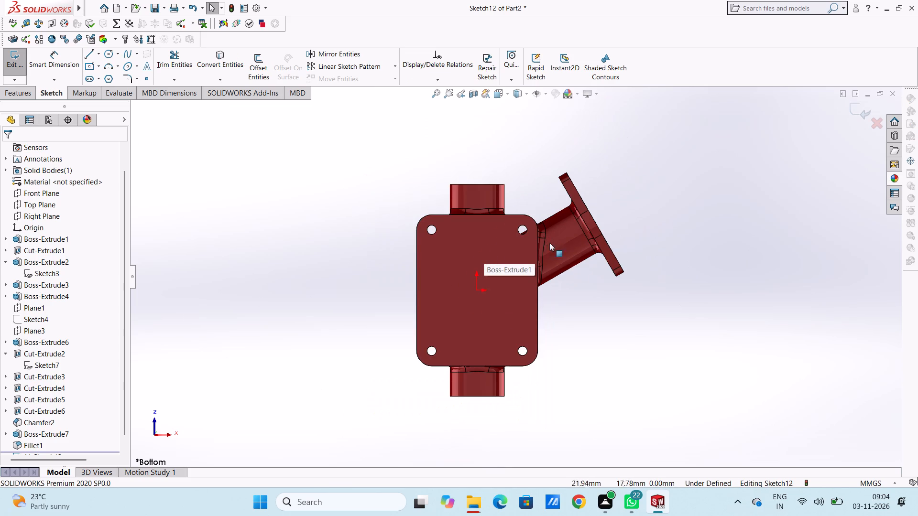
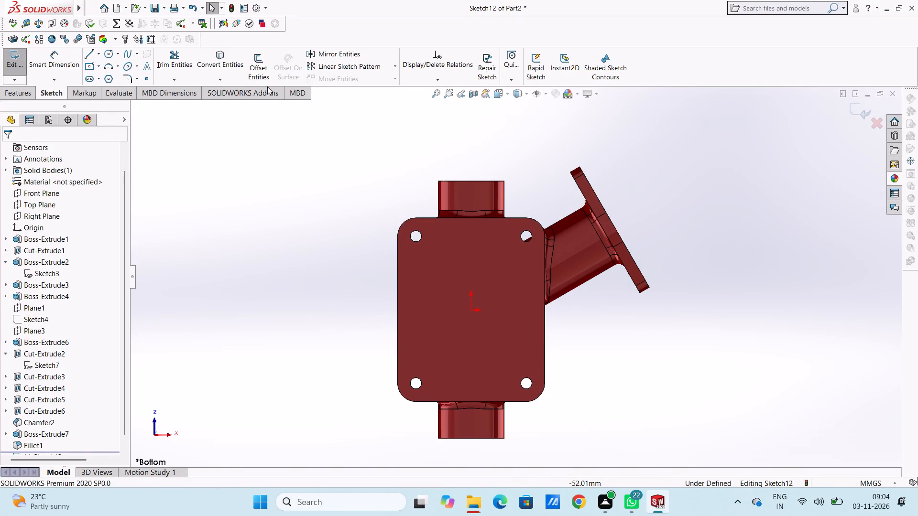
# Offset the base plate's upper short edge segments inward by 3 mm, across the full straight length.
pyautogui.click(257, 68)
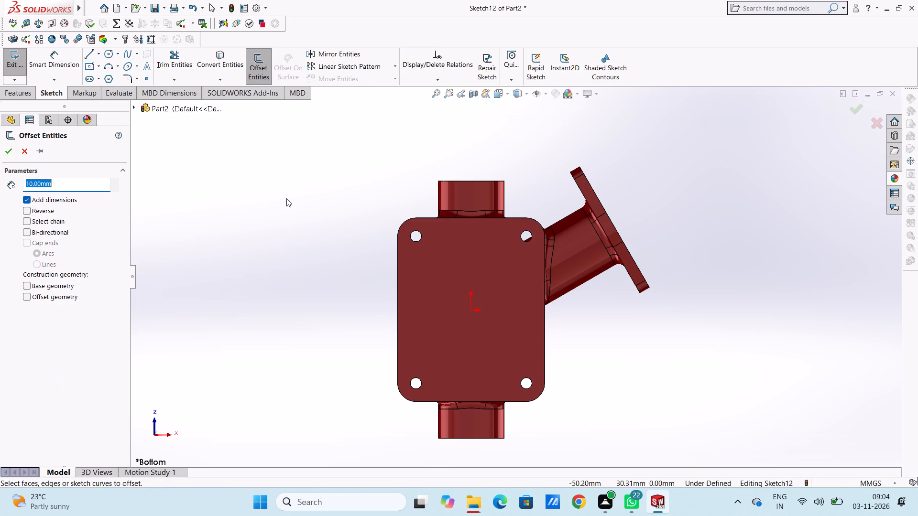
pyautogui.press('3')
pyautogui.press('Return')
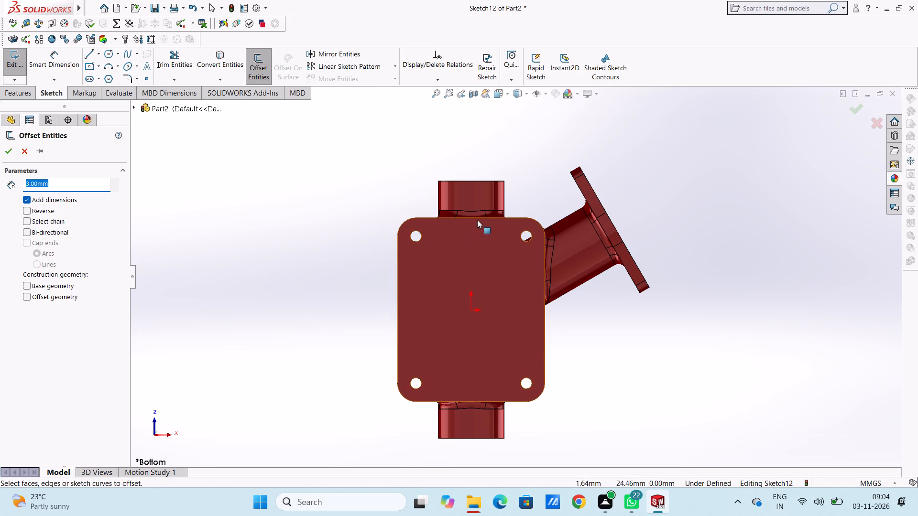
pyautogui.click(512, 218)
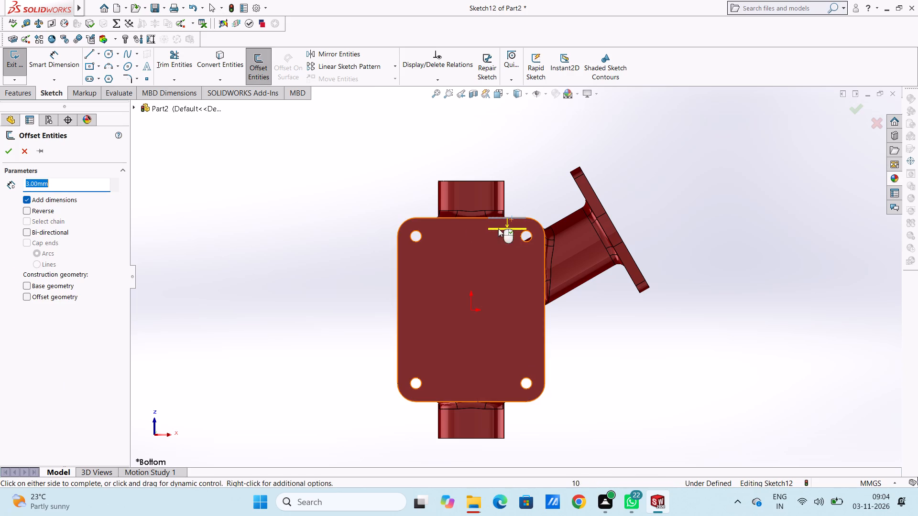
pyautogui.click(459, 219)
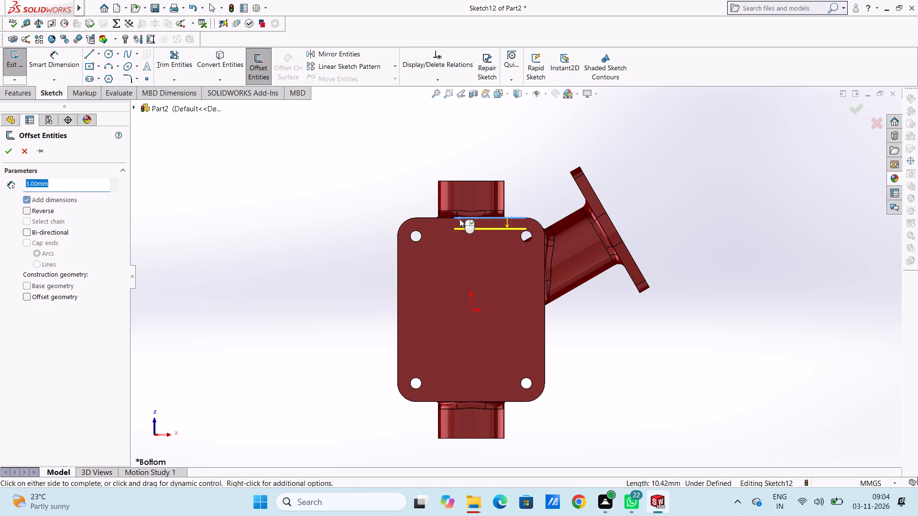
pyautogui.click(443, 219)
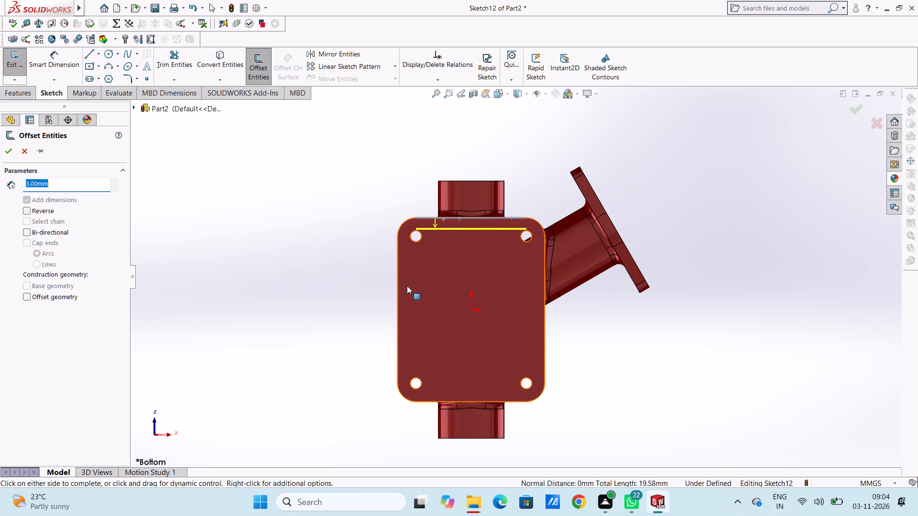
pyautogui.click(397, 285)
pyautogui.click(397, 285)
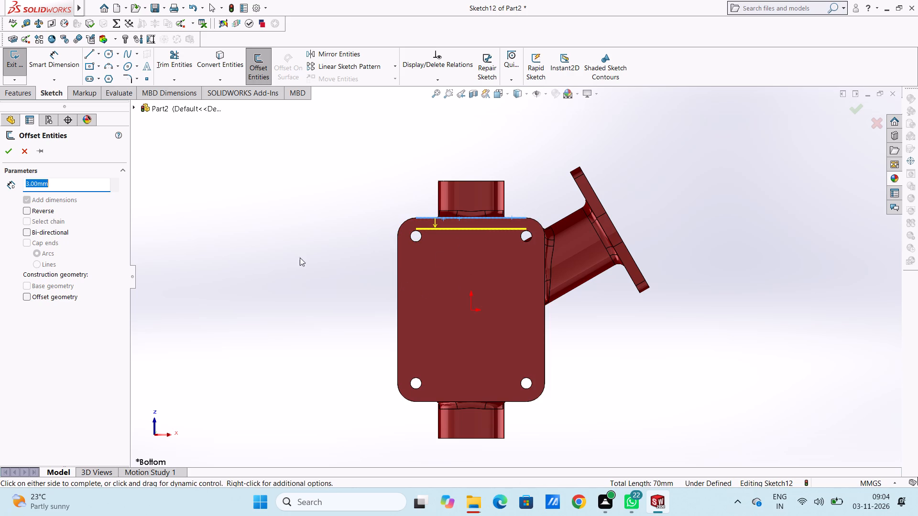
pyautogui.click(422, 401)
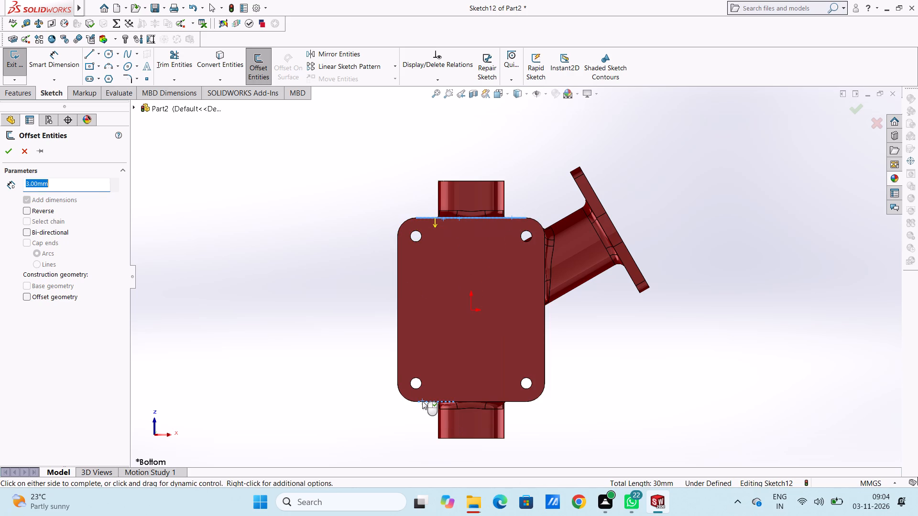
pyautogui.click(422, 401)
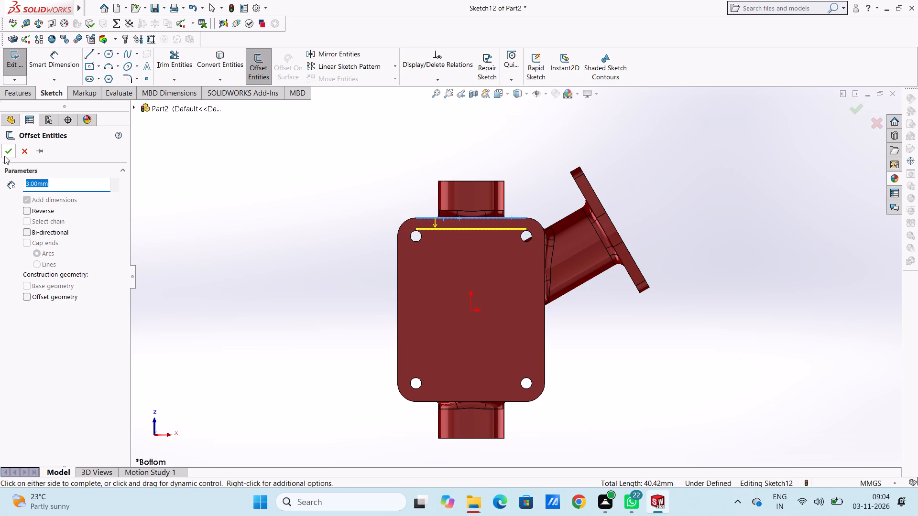
pyautogui.click(4, 155)
# Offset both long edges of the base plate inward by 3 mm, including both segments on the branch side.
pyautogui.click(253, 69)
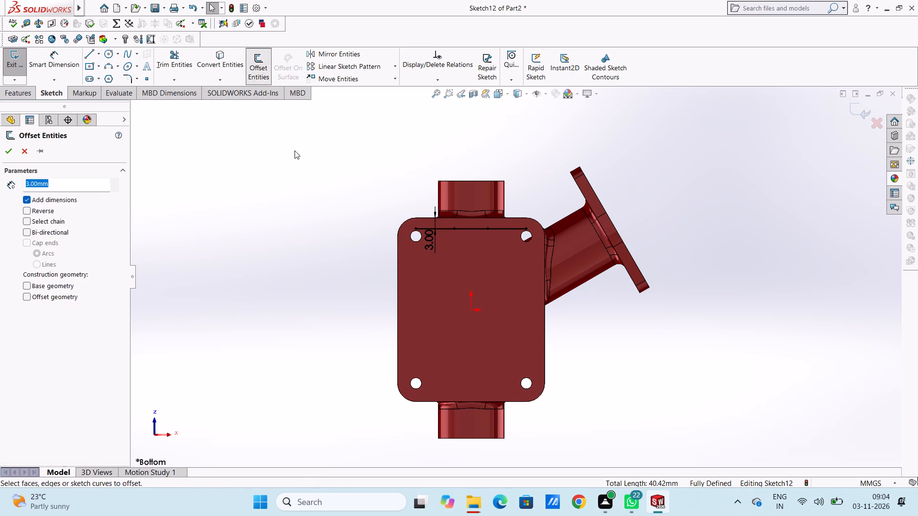
pyautogui.click(398, 268)
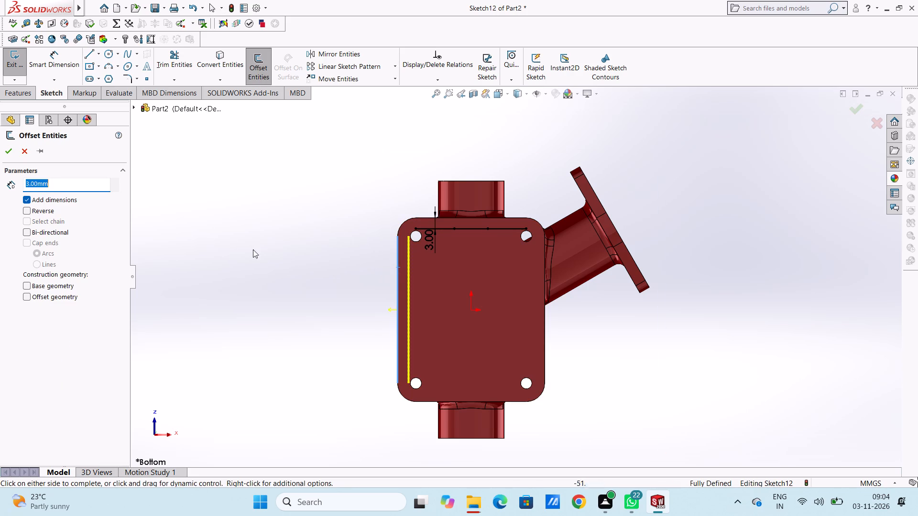
pyautogui.click(10, 146)
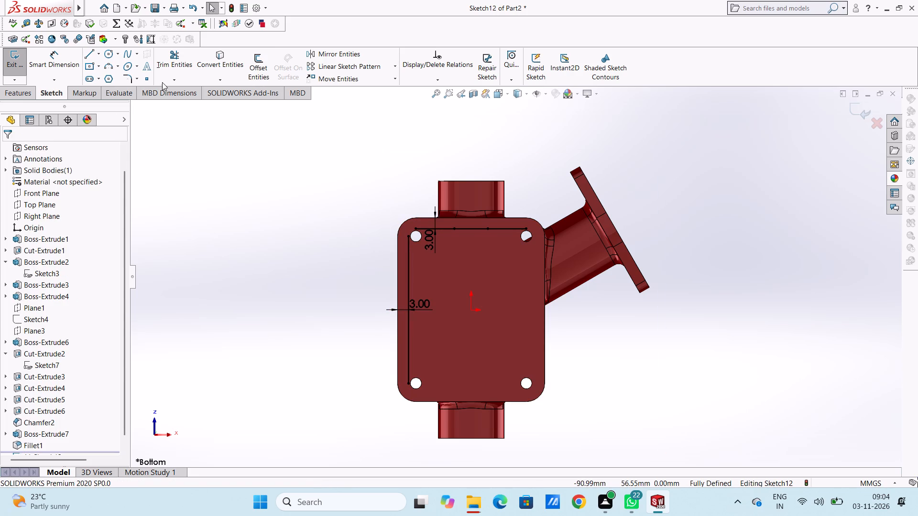
pyautogui.click(255, 63)
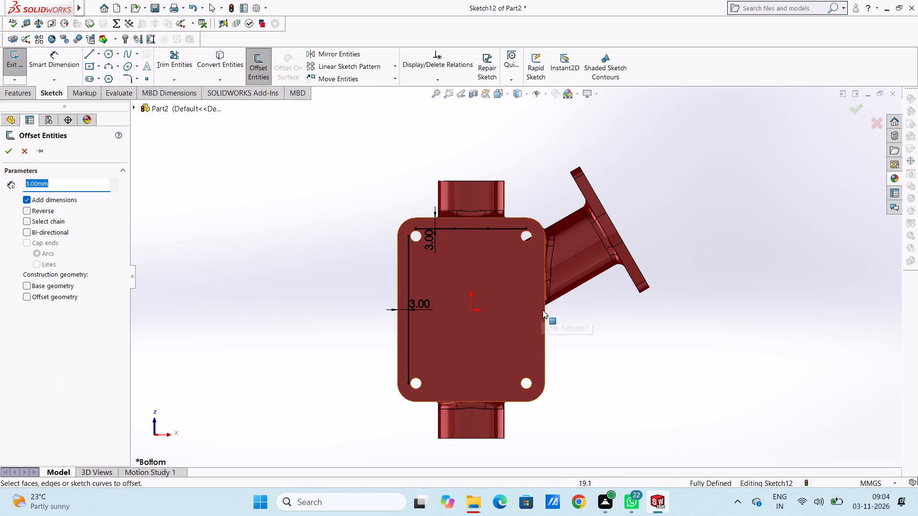
pyautogui.click(544, 312)
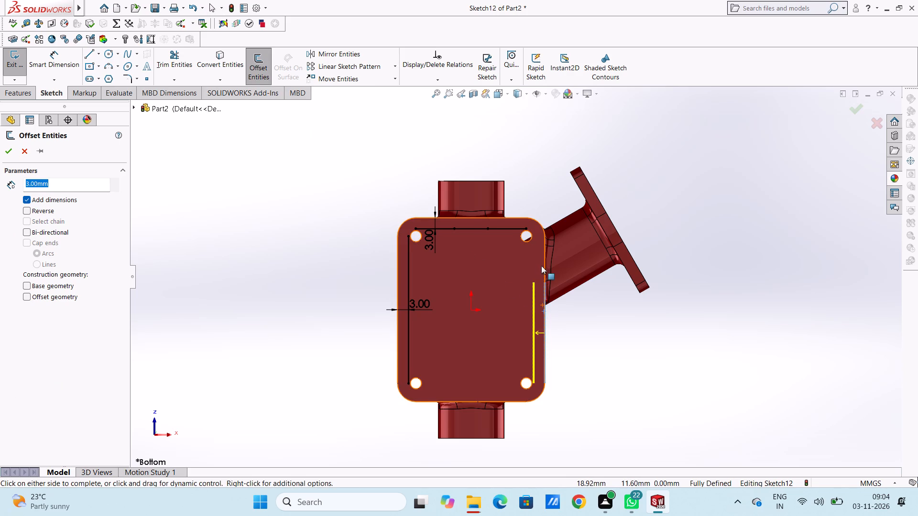
pyautogui.click(543, 261)
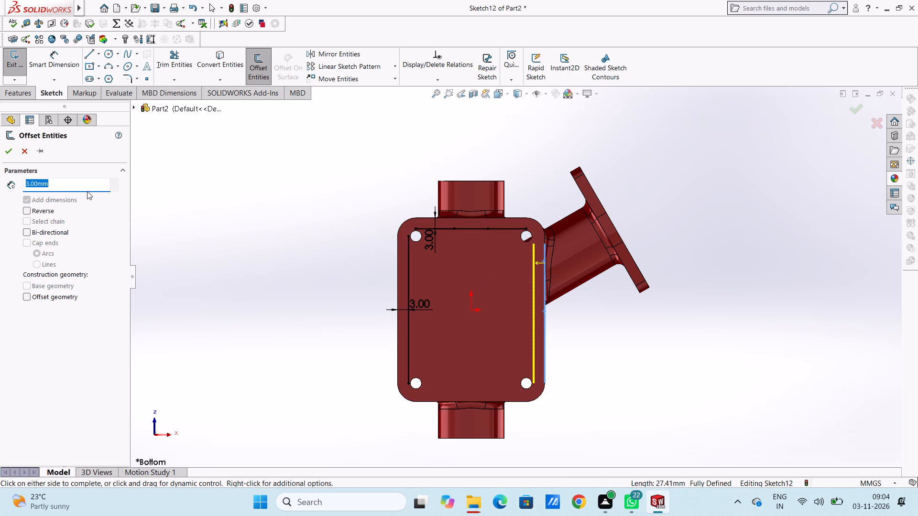
pyautogui.click(9, 153)
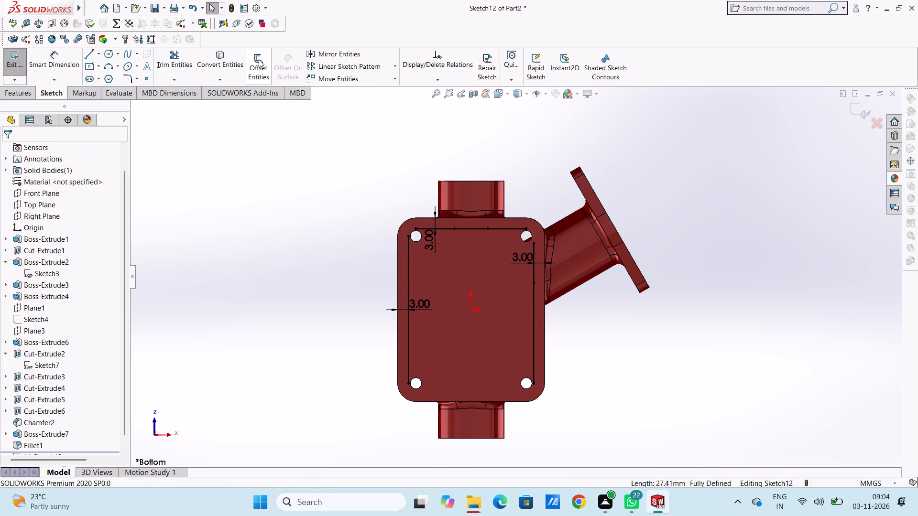
# Offset the base plate's lower short edge segments inward by 3 mm.
pyautogui.click(259, 59)
pyautogui.click(419, 402)
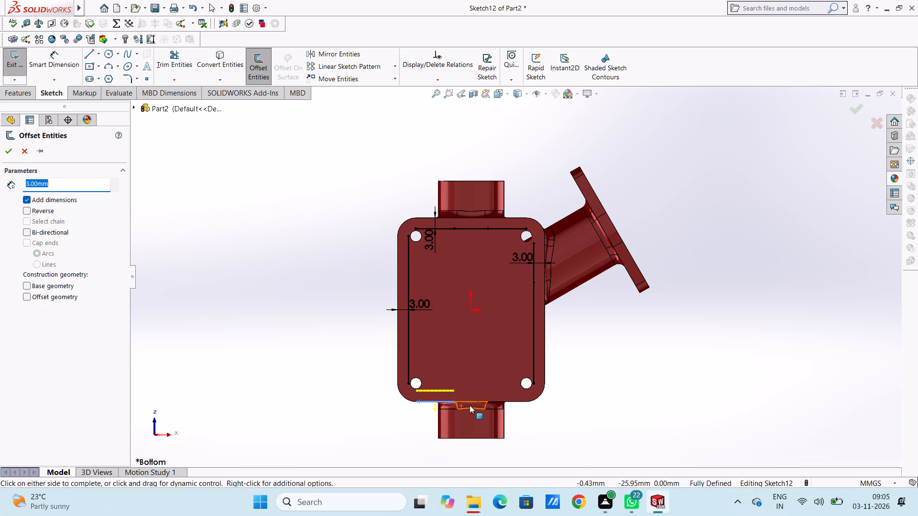
pyautogui.click(471, 400)
pyautogui.click(497, 403)
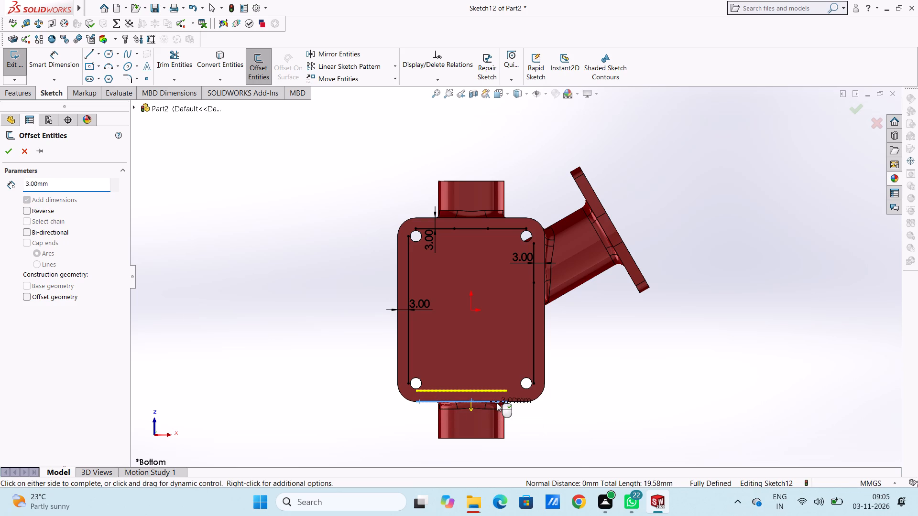
pyautogui.click(514, 403)
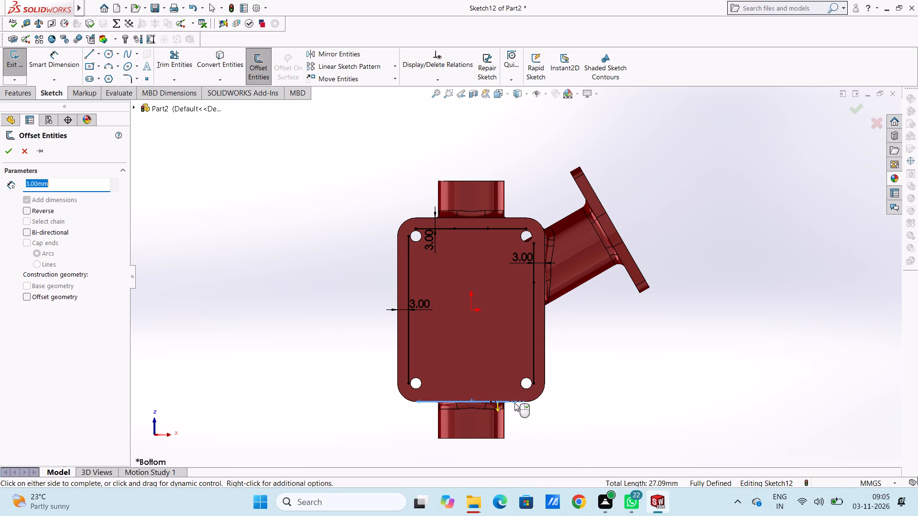
pyautogui.click(514, 403)
pyautogui.click(3, 155)
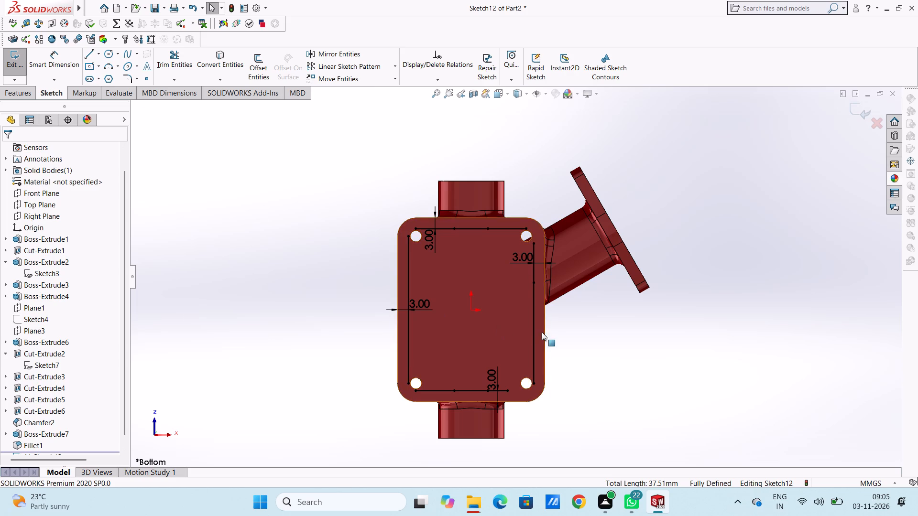
# Sketch a circle of radius 6 mm centred on each of the base plate's two upper corner holes.
pyautogui.scroll(-1, 497, 317)
pyautogui.scroll(-2, 463, 197)
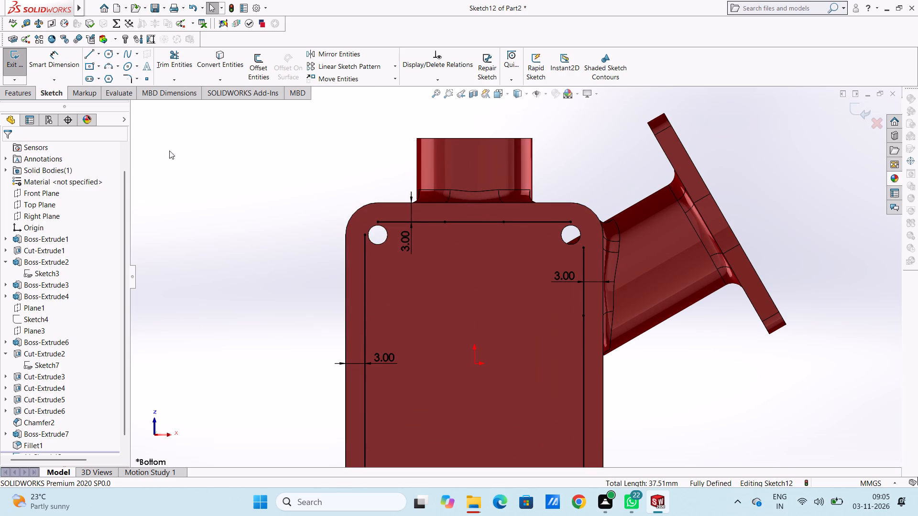
pyautogui.click(105, 52)
pyautogui.scroll(-2, 395, 245)
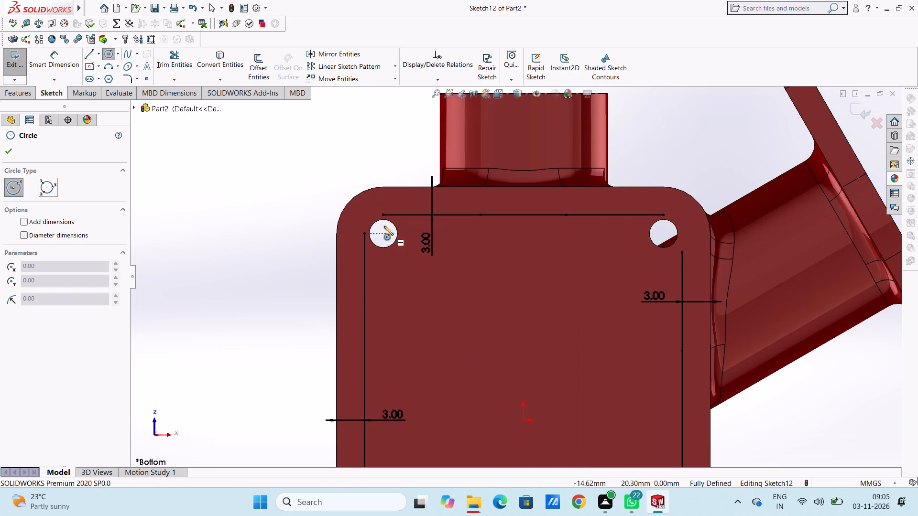
pyautogui.click(383, 234)
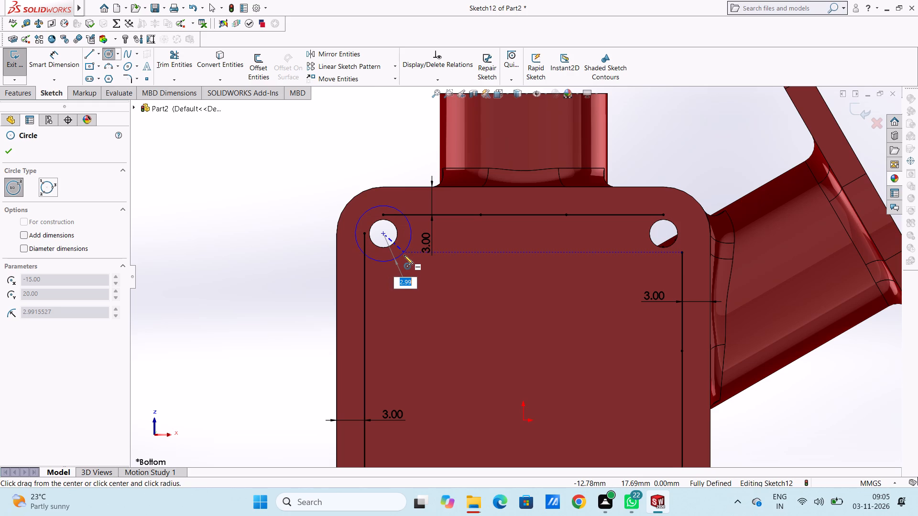
pyautogui.press('6')
pyautogui.press('Return')
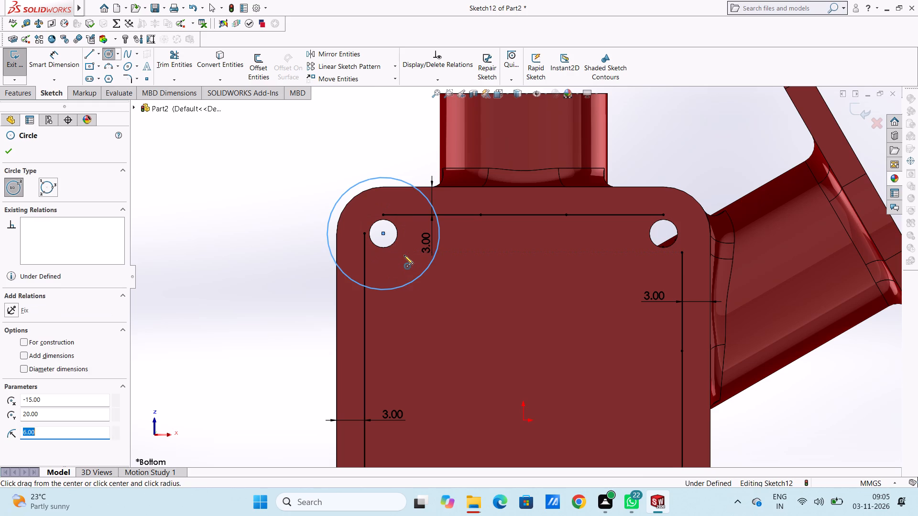
pyautogui.click(664, 234)
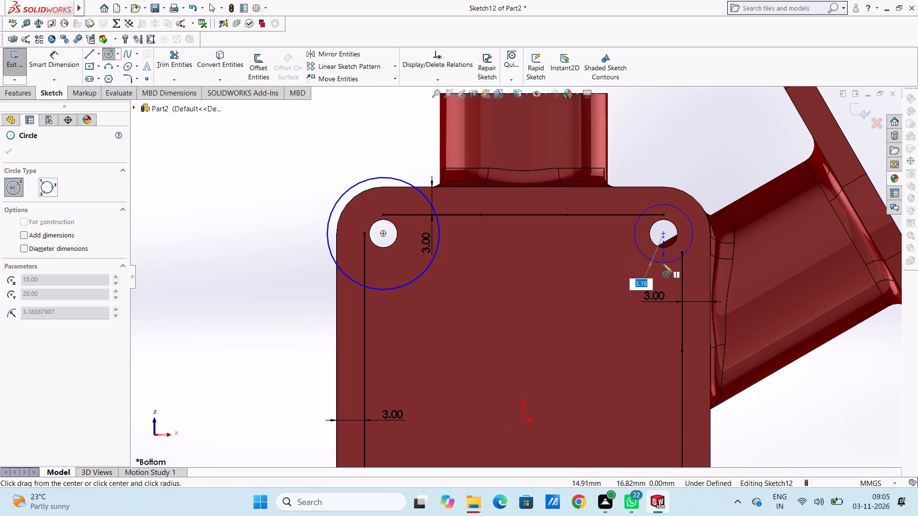
pyautogui.press('6')
pyautogui.press('Return')
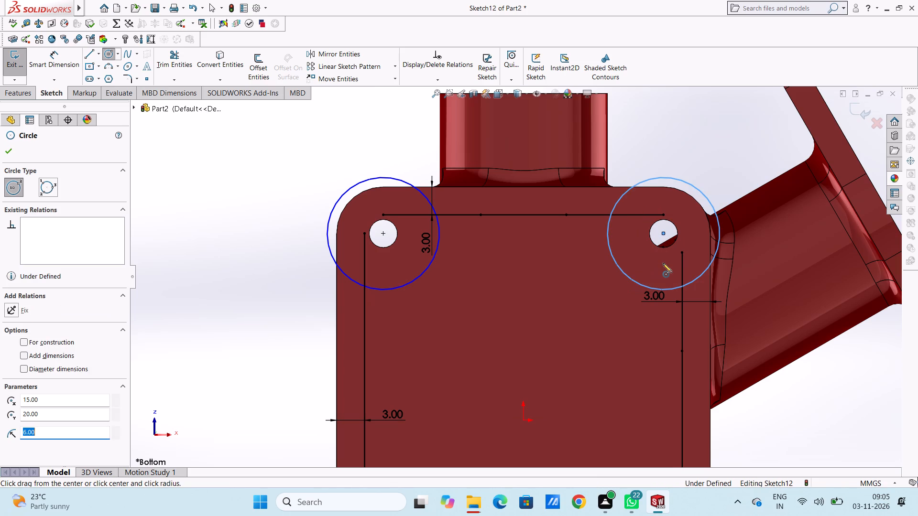
# Sketch a circle of radius 6 mm centred on each of the base plate's two lower corner holes.
pyautogui.scroll(7, 663, 263)
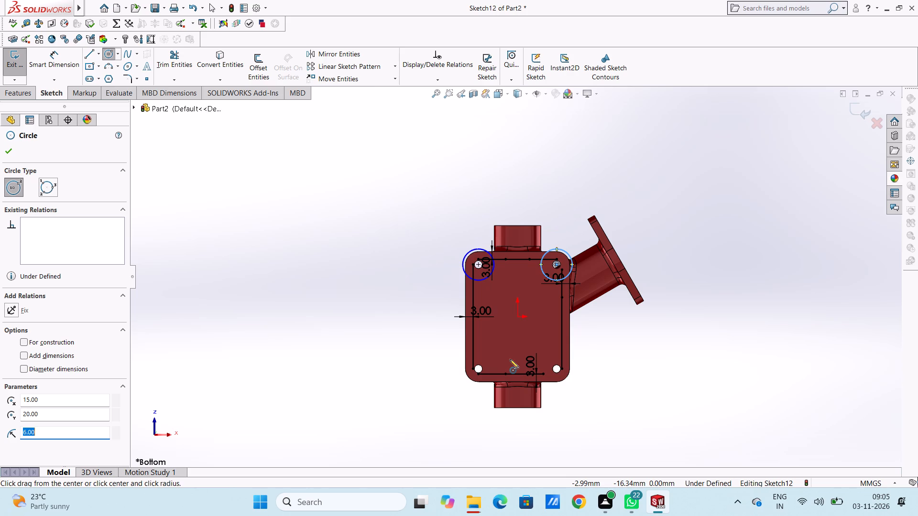
pyautogui.scroll(-3, 509, 360)
pyautogui.scroll(-3, 443, 359)
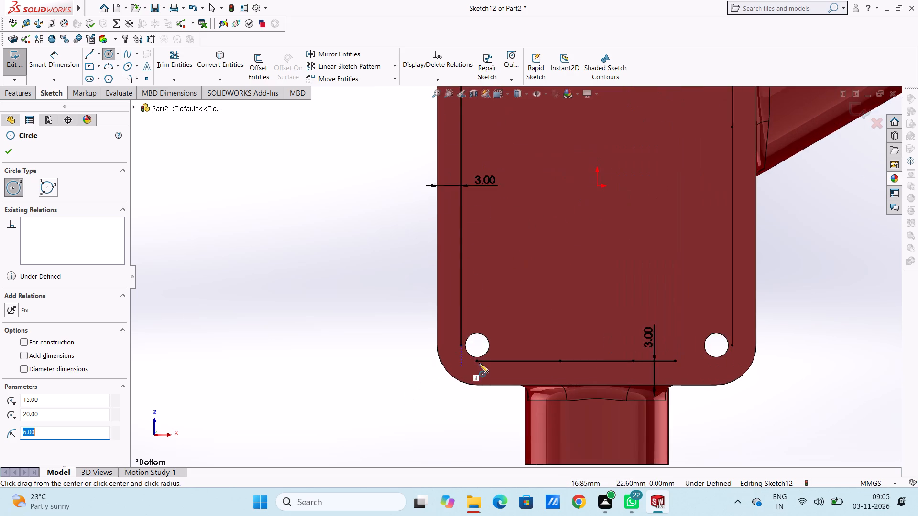
pyautogui.scroll(-4, 497, 349)
pyautogui.click(459, 321)
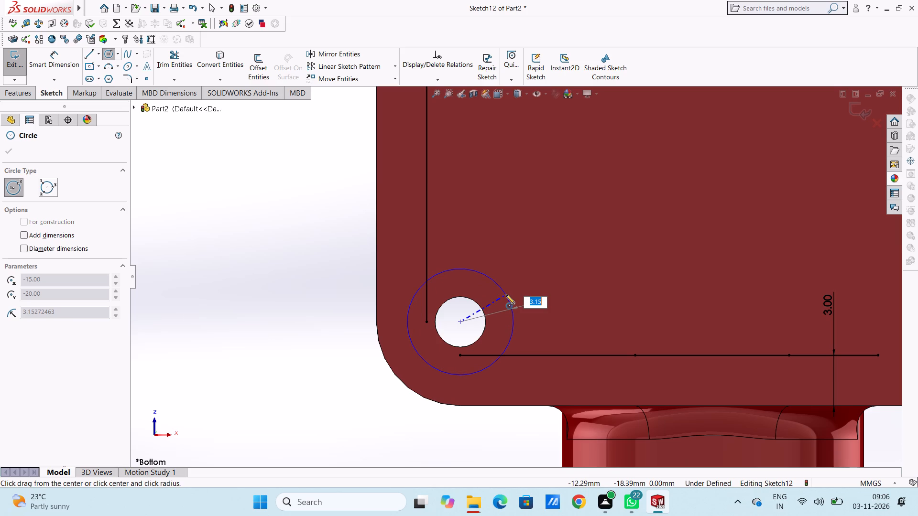
pyautogui.press('6')
pyautogui.press('Return')
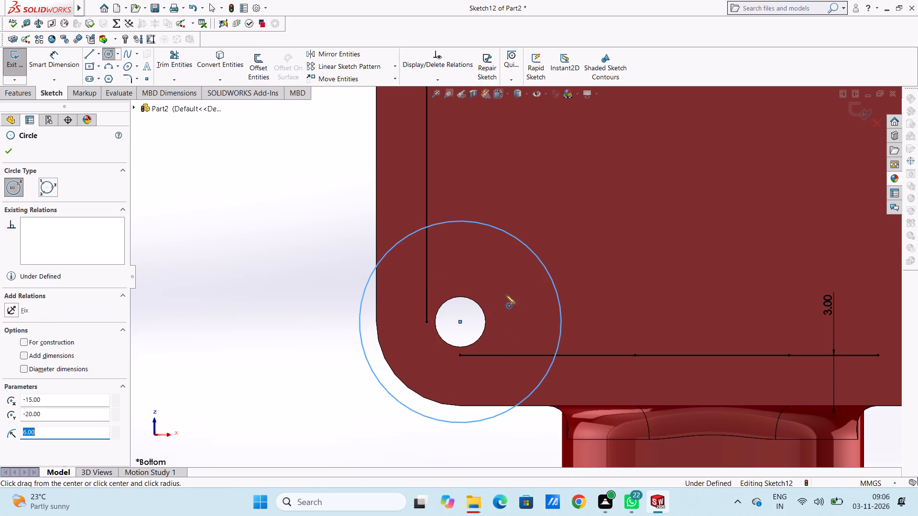
pyautogui.scroll(4, 696, 235)
pyautogui.scroll(-2, 723, 301)
pyautogui.click(710, 293)
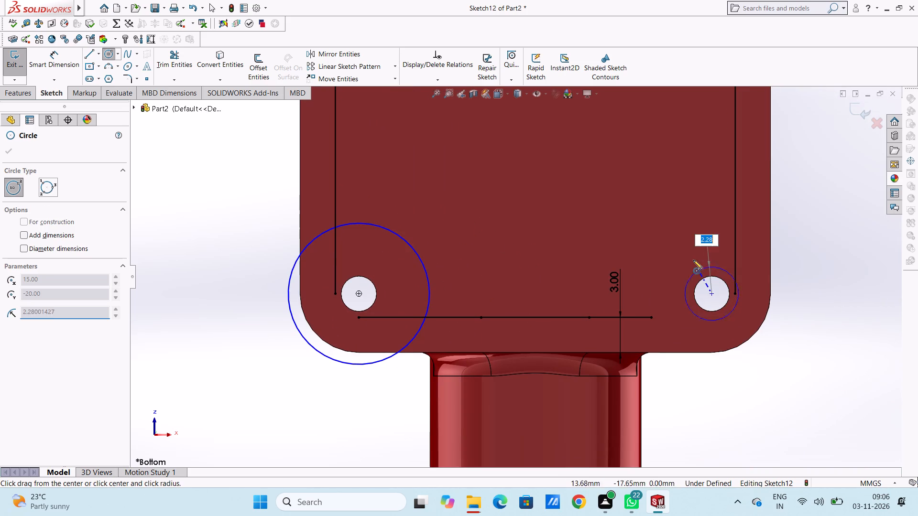
pyautogui.press('6')
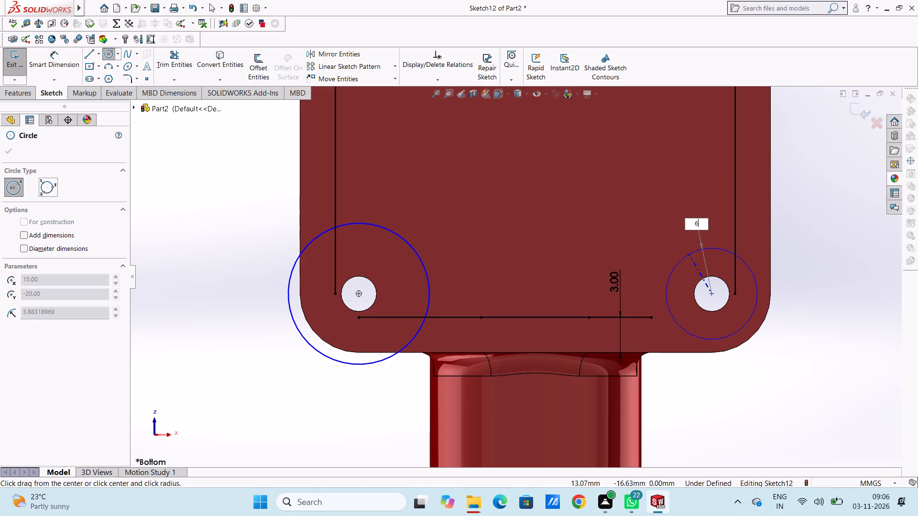
pyautogui.press('Return')
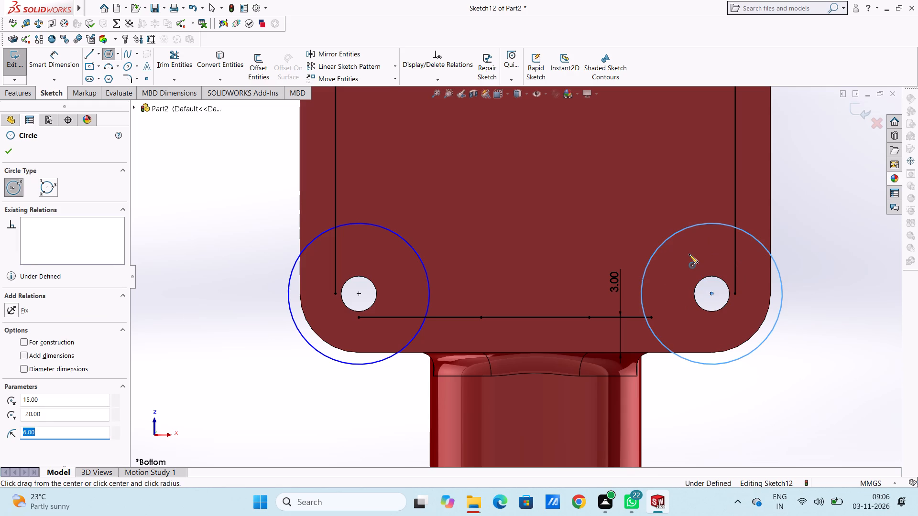
pyautogui.scroll(7, 572, 253)
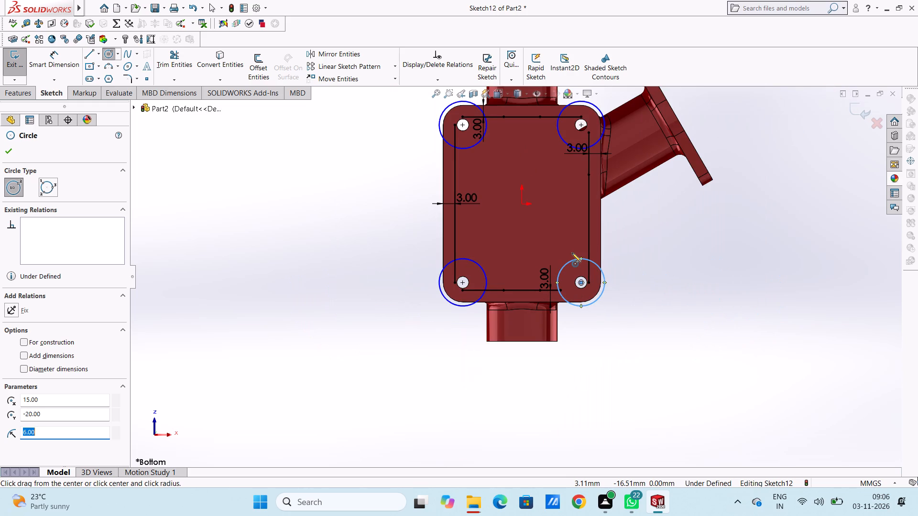
pyautogui.scroll(2, 553, 181)
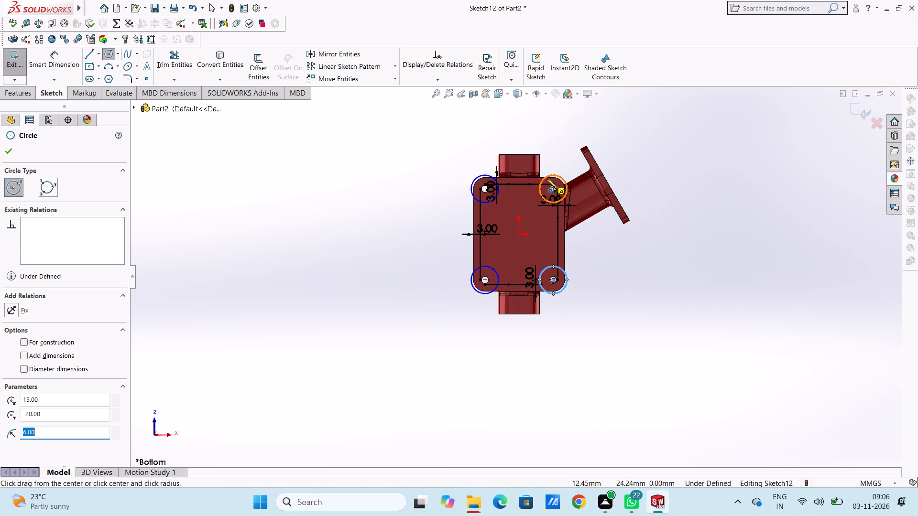
pyautogui.scroll(-2, 547, 179)
pyautogui.click(10, 150)
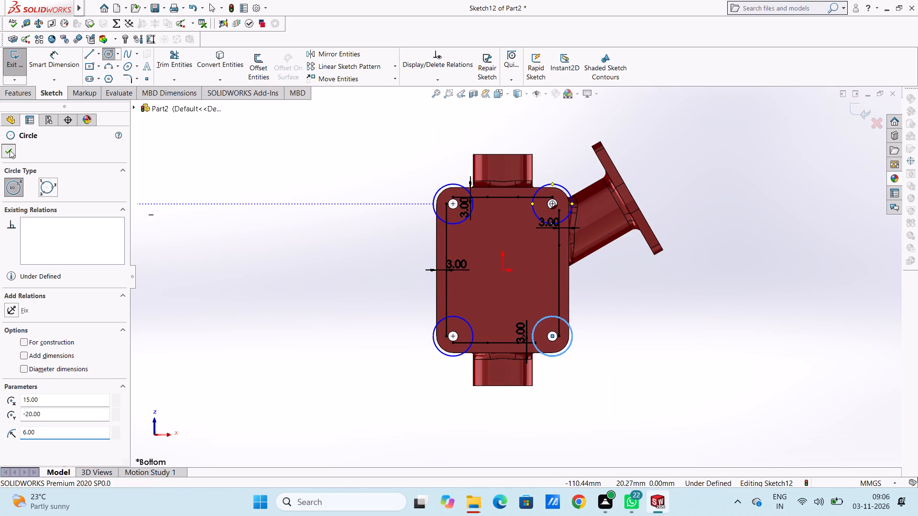
# Dimension the circles around the base plate's two upper corner holes at 12 mm diameter each.
pyautogui.click(240, 184)
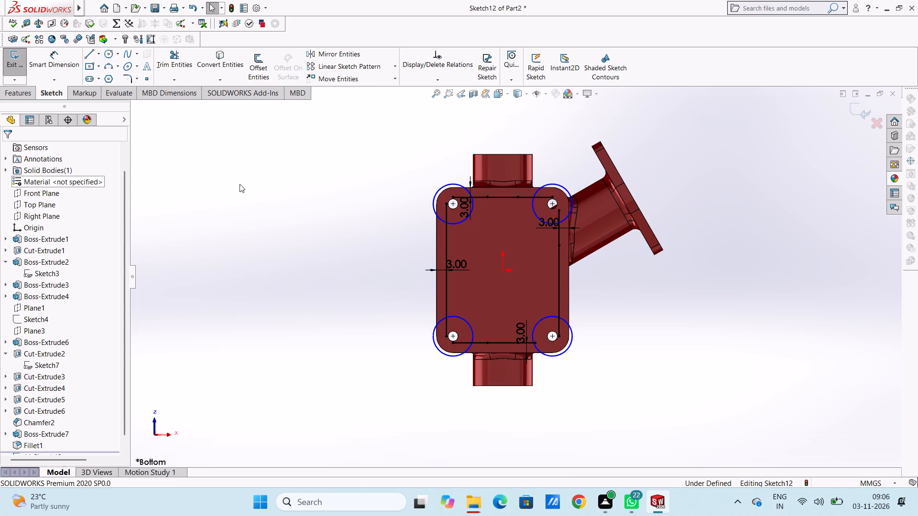
pyautogui.click(45, 63)
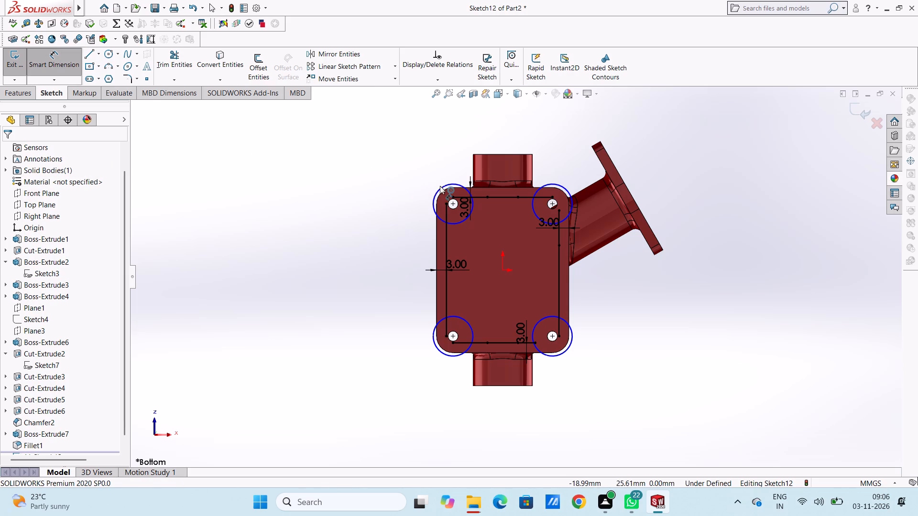
pyautogui.click(440, 186)
pyautogui.click(243, 314)
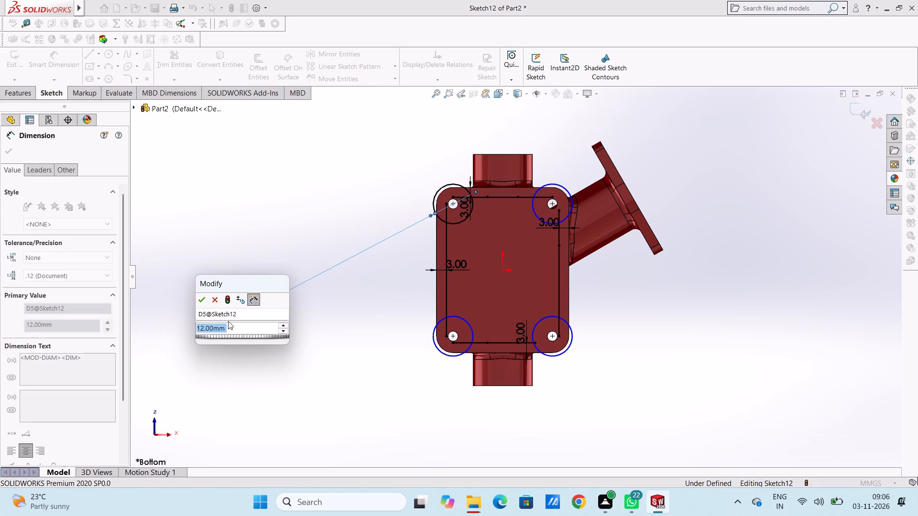
pyautogui.click(197, 300)
pyautogui.click(273, 226)
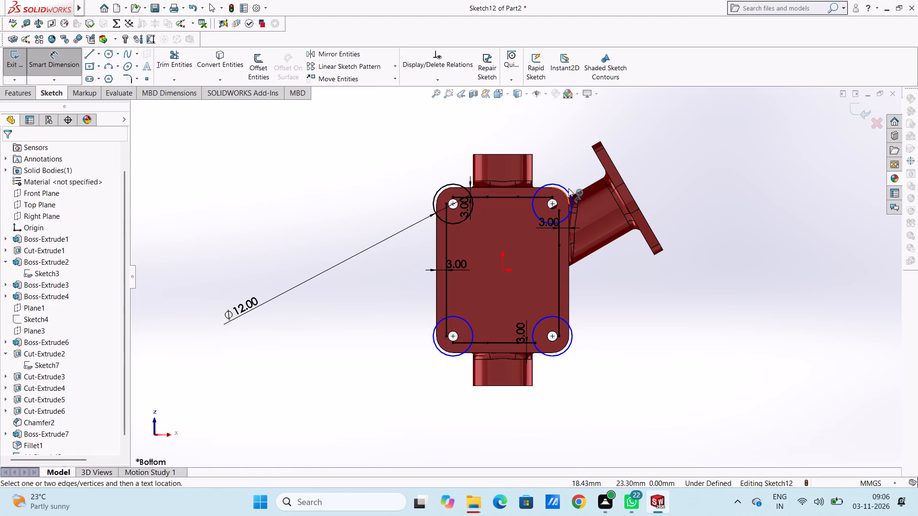
pyautogui.click(569, 190)
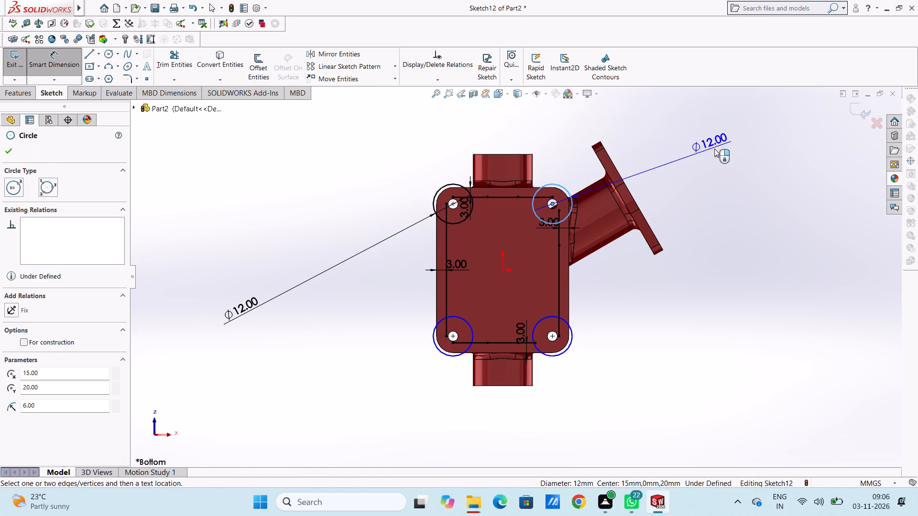
pyautogui.click(714, 149)
pyautogui.click(675, 136)
pyautogui.click(658, 135)
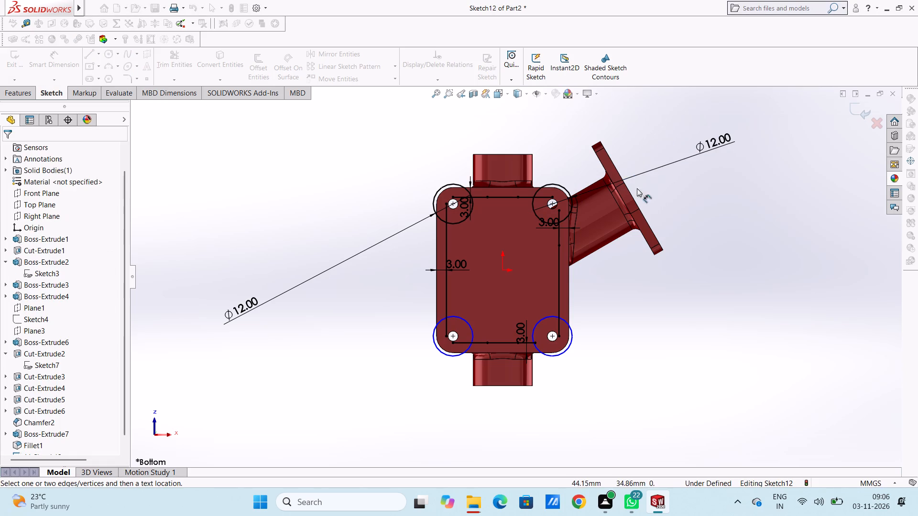
# Dimension the circles around the base plate's two lower corner holes at 12 mm diameter each.
pyautogui.click(571, 343)
pyautogui.click(683, 389)
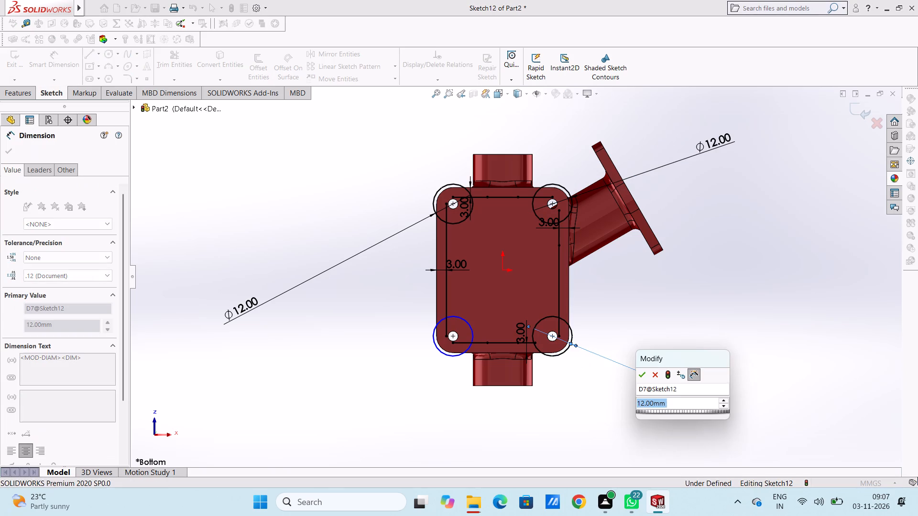
pyautogui.click(642, 376)
pyautogui.click(610, 389)
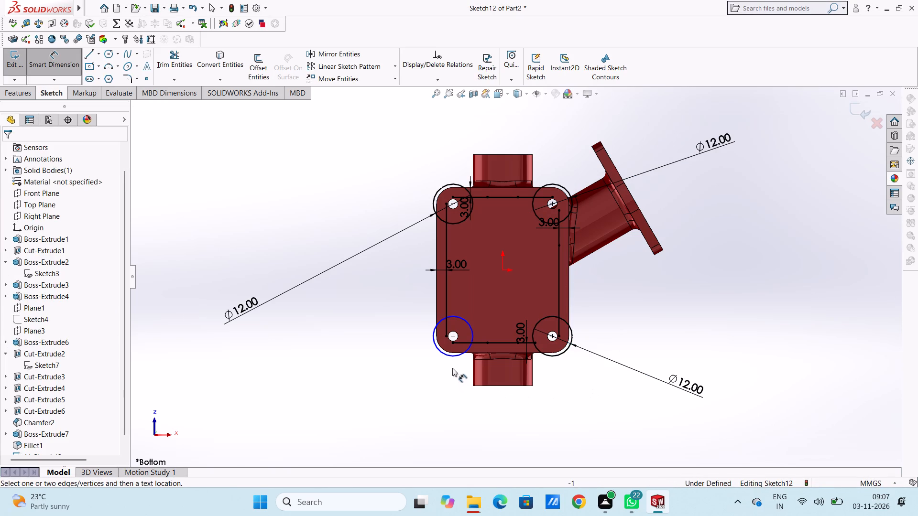
pyautogui.click(450, 355)
pyautogui.click(321, 416)
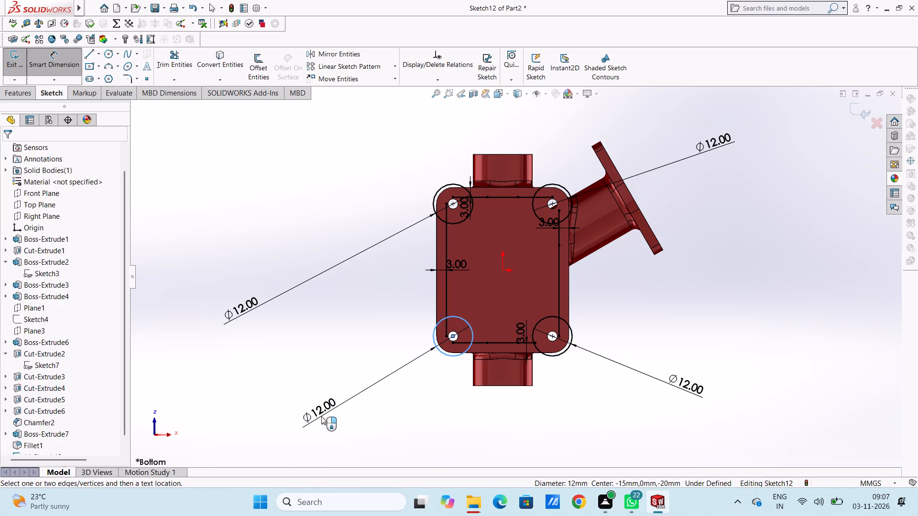
pyautogui.click(280, 402)
pyautogui.click(320, 362)
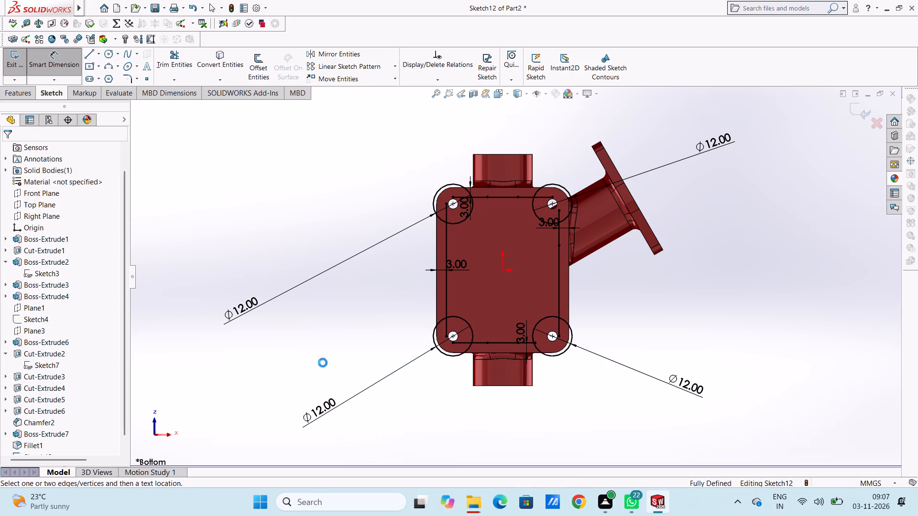
pyautogui.click(64, 66)
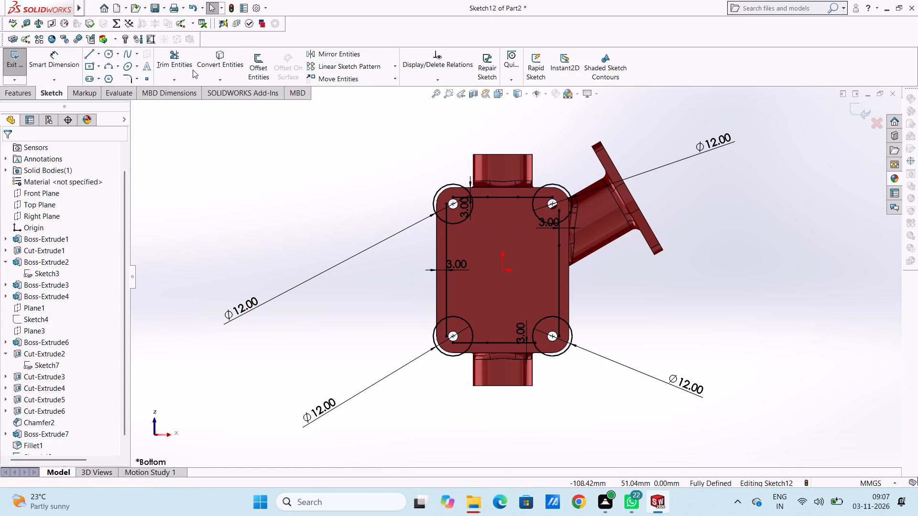
# Trim the outer arcs and overlapping offset line ends at the two upper corner holes, keeping only the inward arcs.
pyautogui.click(183, 61)
pyautogui.scroll(-4, 528, 216)
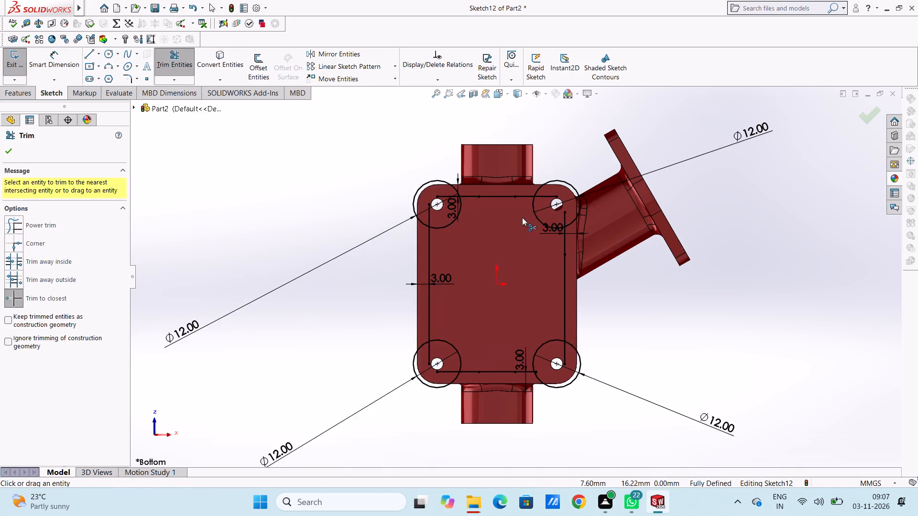
pyautogui.click(358, 165)
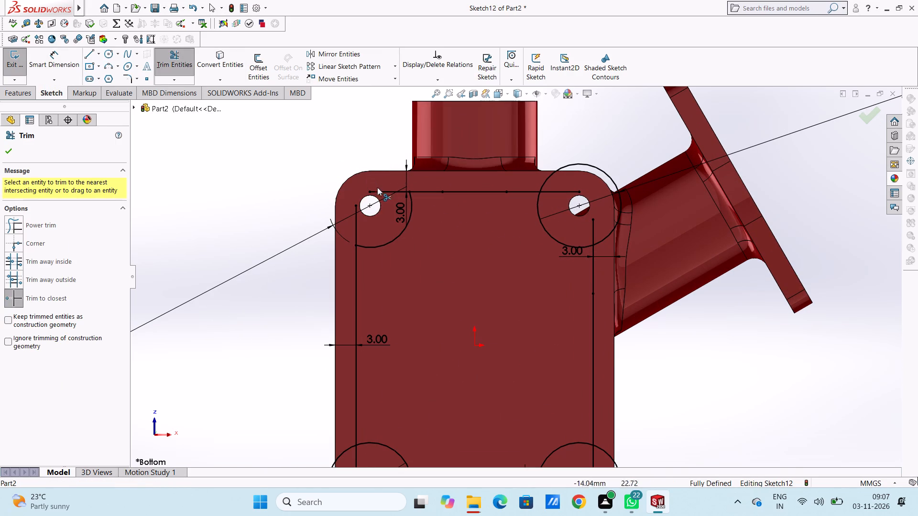
pyautogui.click(378, 191)
pyautogui.click(356, 212)
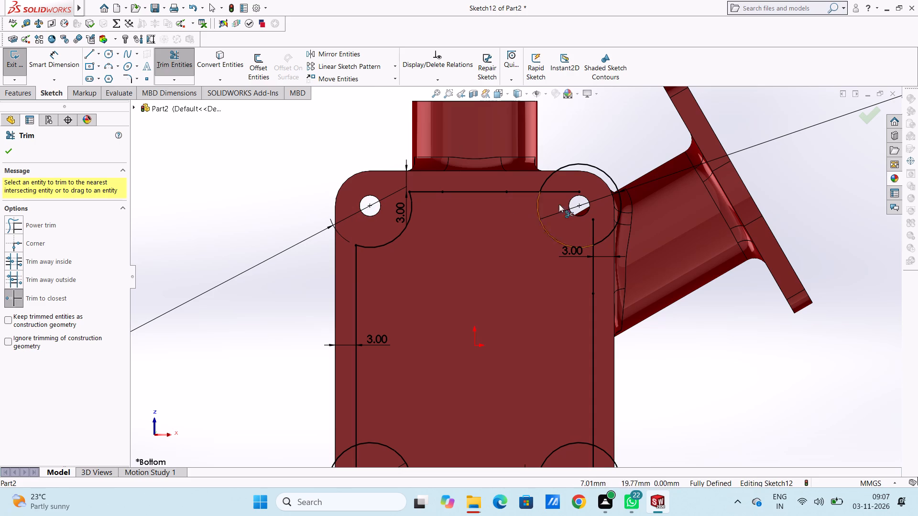
pyautogui.click(578, 165)
pyautogui.click(571, 192)
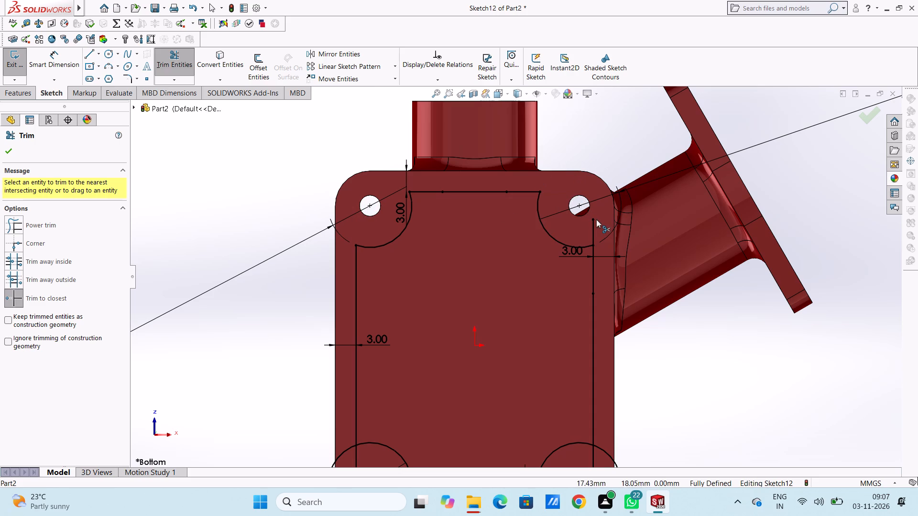
pyautogui.click(597, 220)
pyautogui.click(595, 221)
# Trim the outer arcs and overlapping offset line ends at the two lower corner holes, closing the inset outline.
pyautogui.scroll(5, 551, 262)
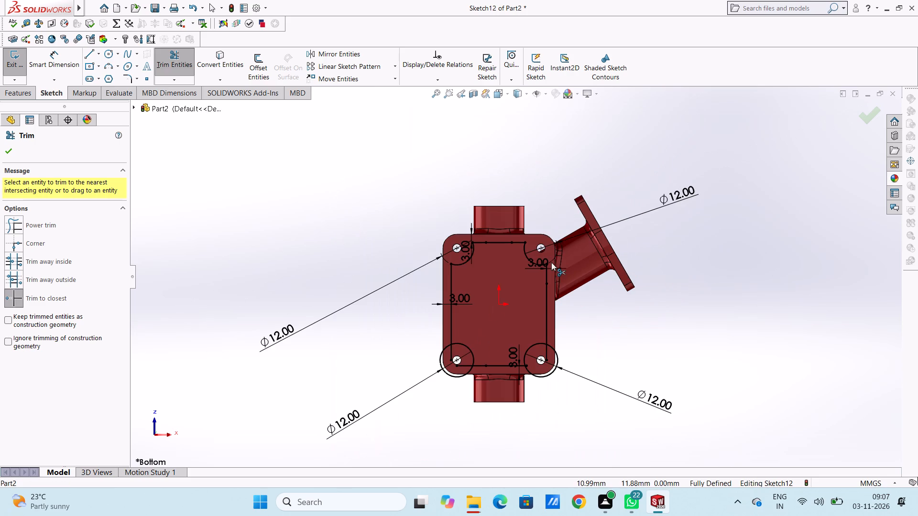
pyautogui.scroll(-4, 532, 349)
pyautogui.scroll(-3, 351, 372)
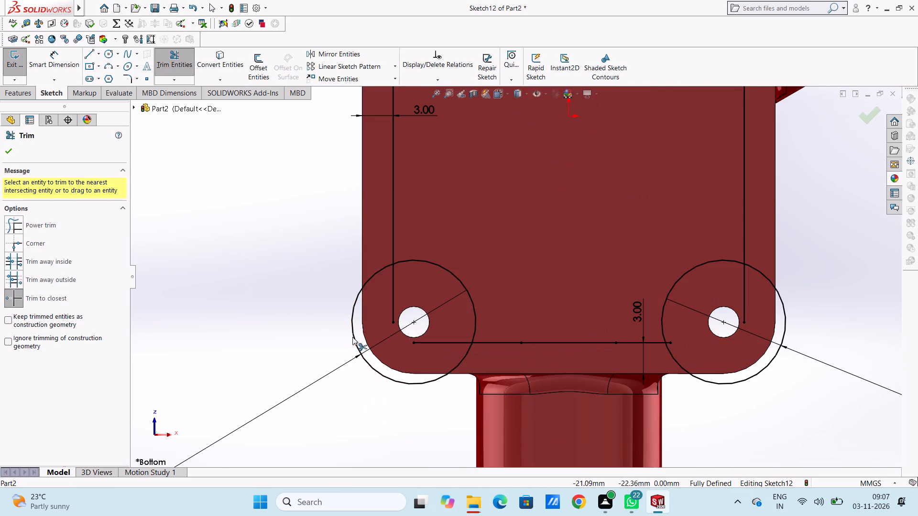
pyautogui.click(354, 318)
pyautogui.click(396, 305)
pyautogui.click(429, 341)
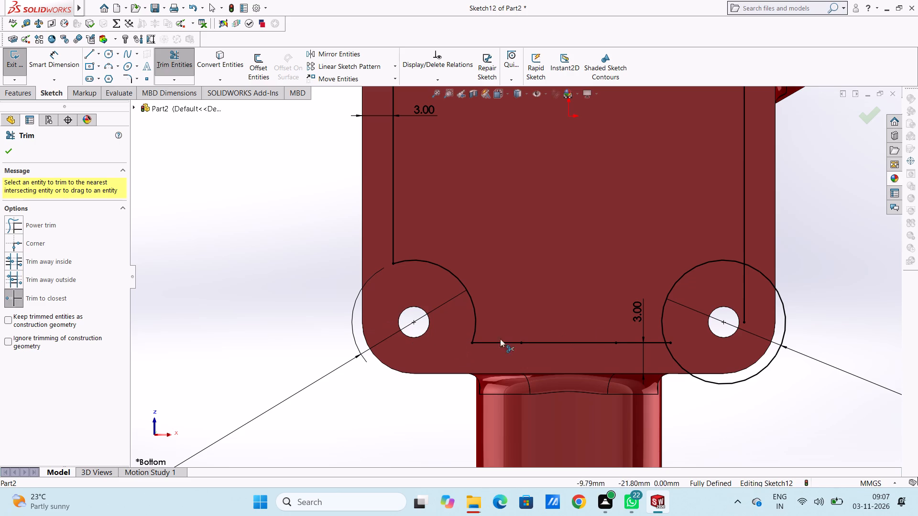
pyautogui.click(780, 299)
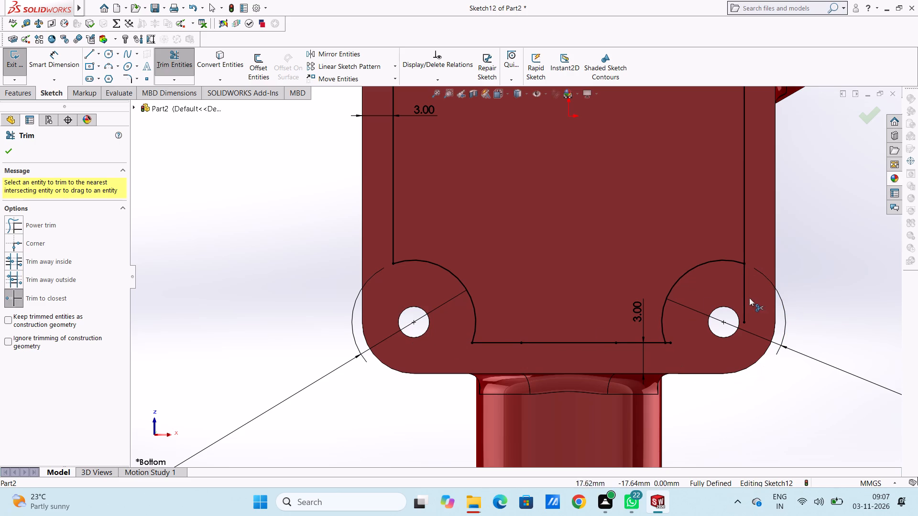
pyautogui.click(743, 299)
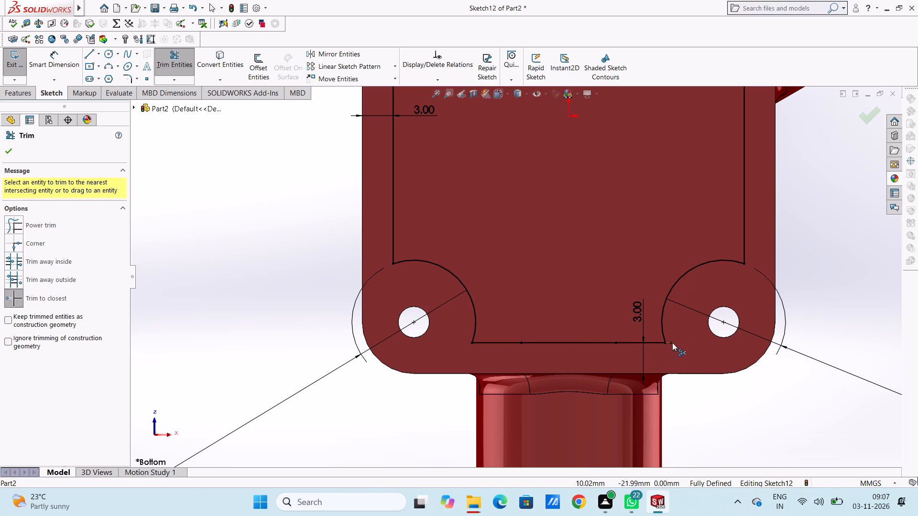
pyautogui.click(672, 343)
pyautogui.scroll(5, 609, 263)
pyautogui.scroll(3, 548, 236)
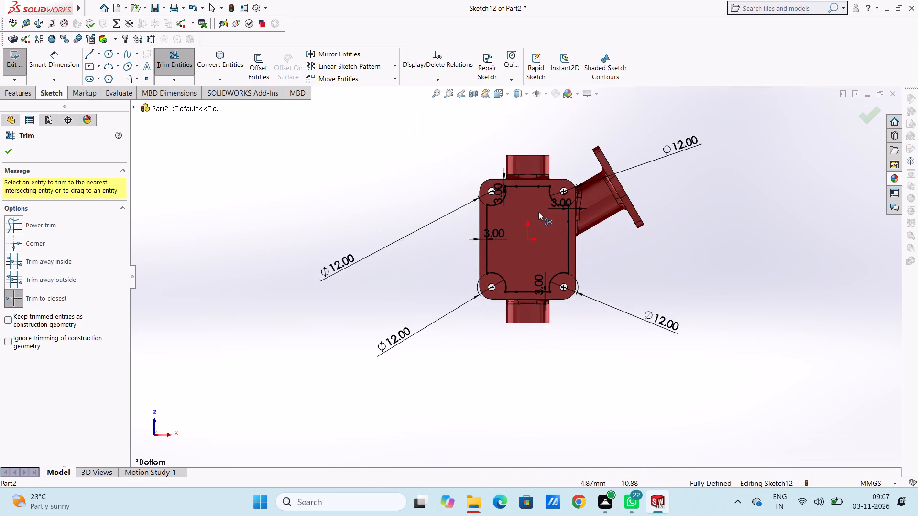
pyautogui.scroll(-2, 538, 212)
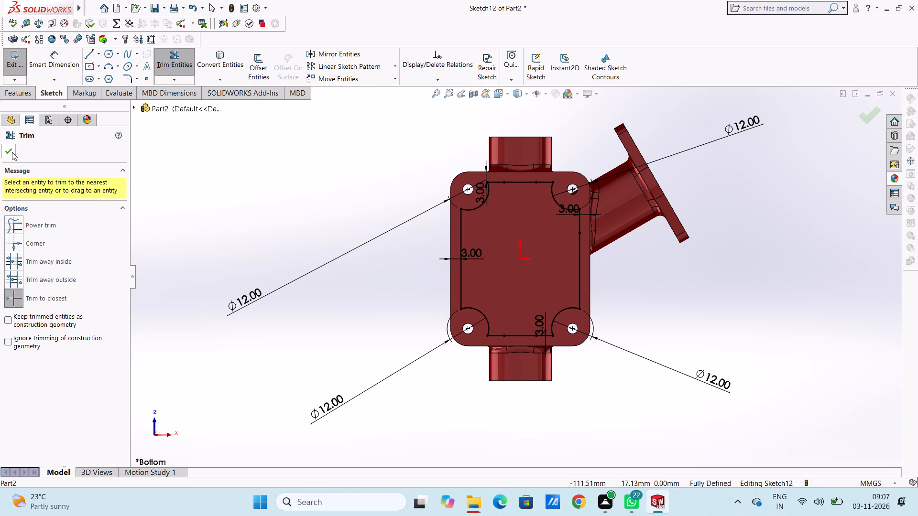
pyautogui.click(6, 145)
pyautogui.click(197, 186)
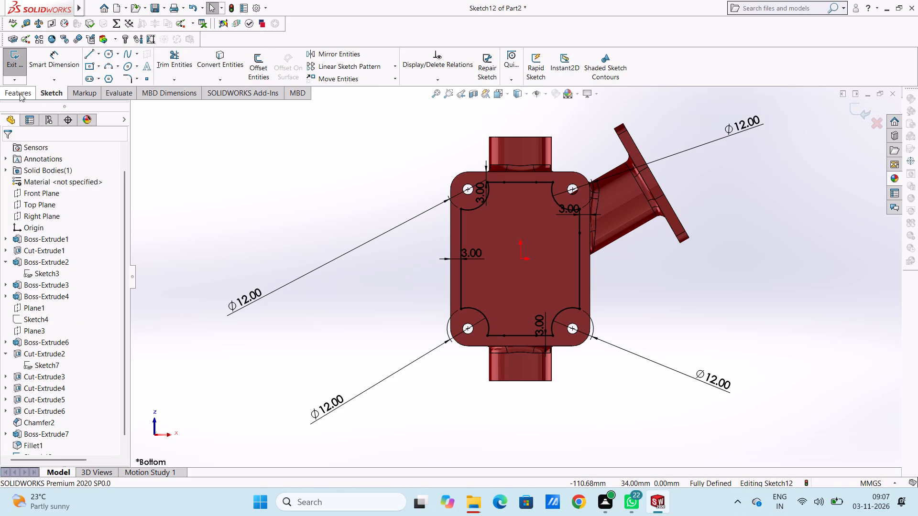
# Extrude-cut the inset outline 2 mm deep into the base plate's underside as a blind cut.
pyautogui.click(20, 93)
pyautogui.click(168, 62)
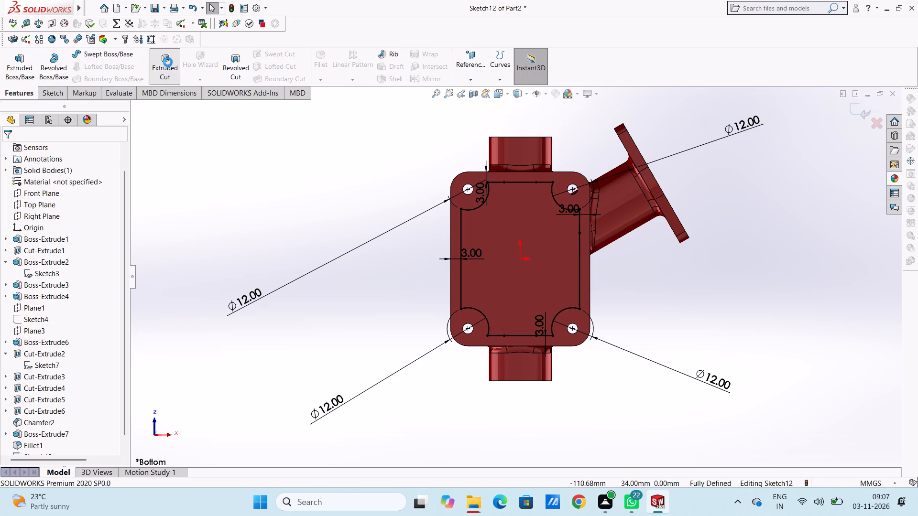
pyautogui.moveTo(256, 183); pyautogui.dragTo(334, 260, button='middle')
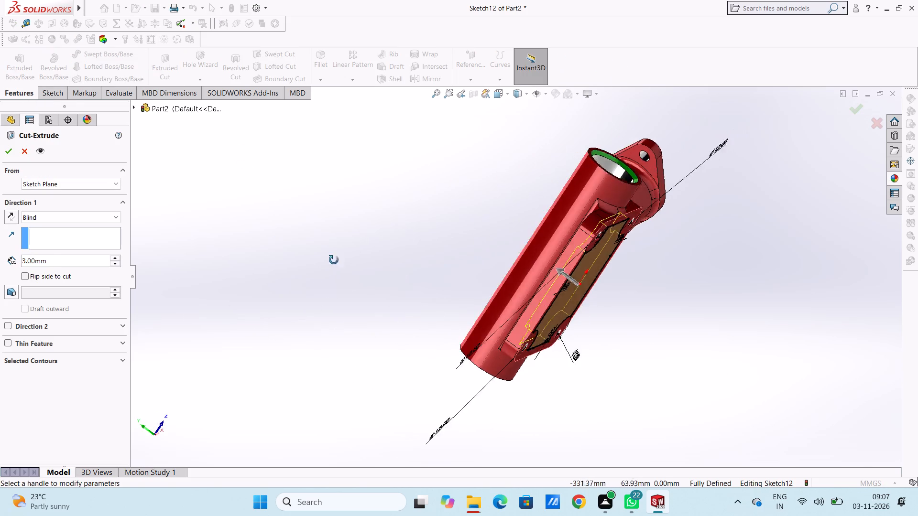
pyautogui.moveTo(334, 260); pyautogui.dragTo(280, 333, button='middle')
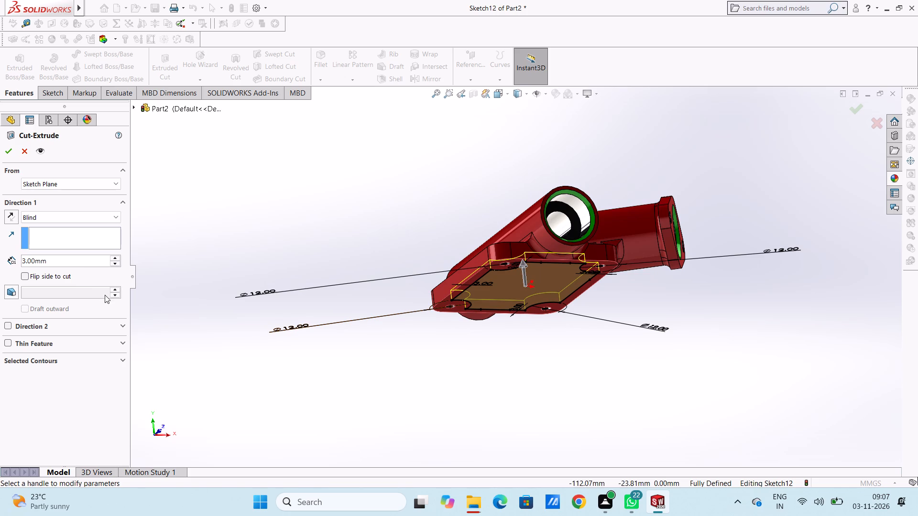
pyautogui.doubleClick(79, 258)
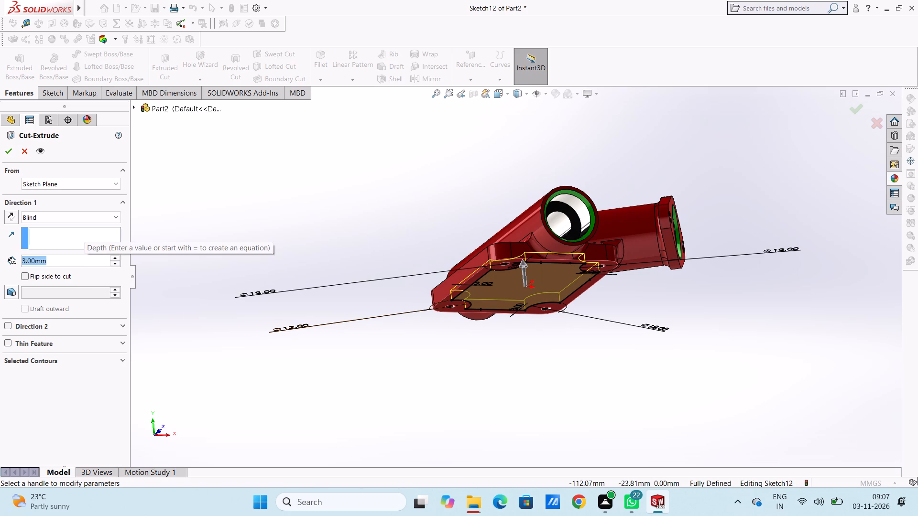
pyautogui.press('2')
pyautogui.press('Return')
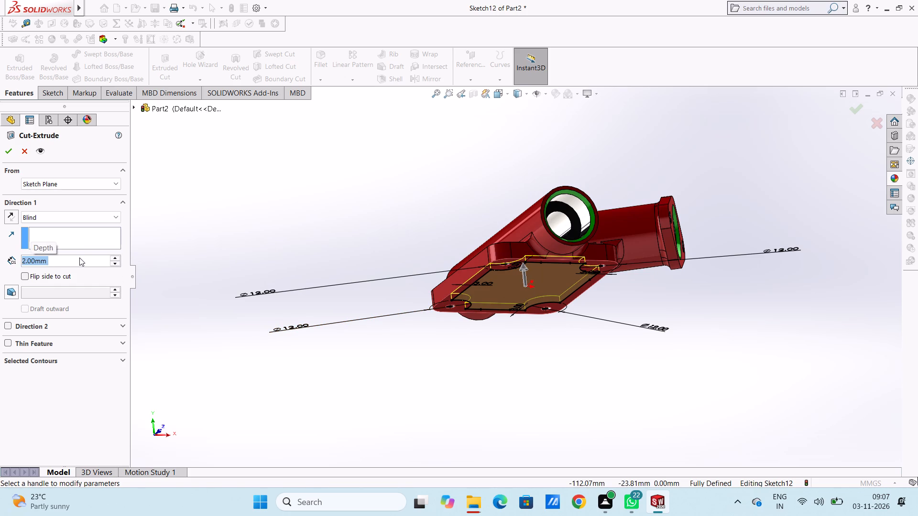
pyautogui.click(5, 148)
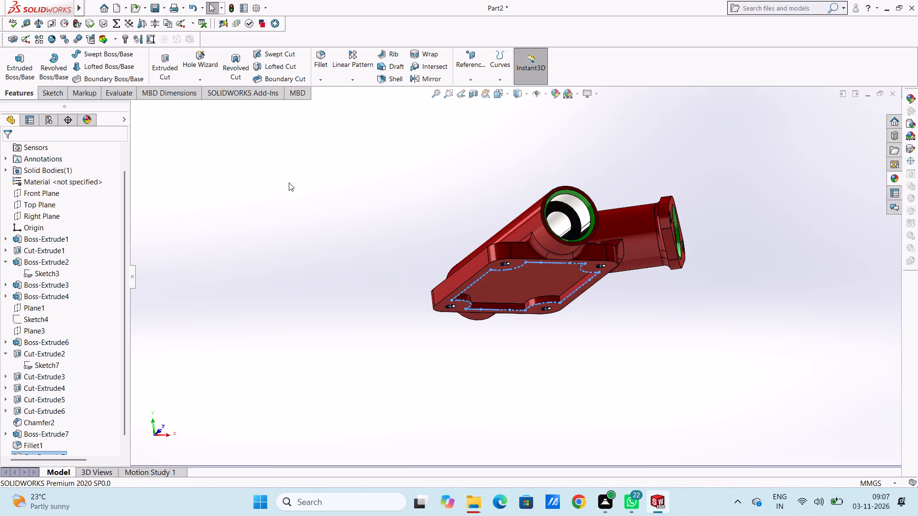
pyautogui.click(289, 183)
# Apply a green colour from the standard swatches to the recessed pocket cut feature in the base plate's underside.
pyautogui.moveTo(320, 251); pyautogui.dragTo(292, 204, button='middle')
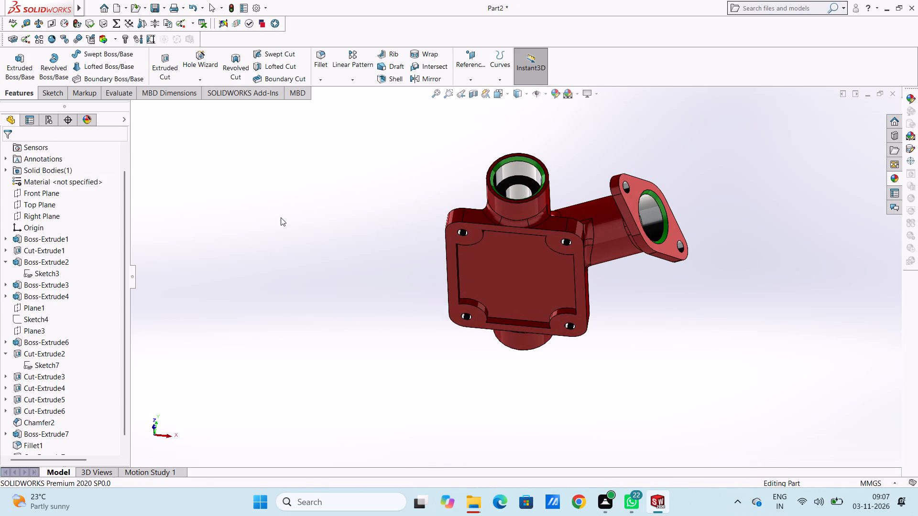
pyautogui.moveTo(258, 218); pyautogui.dragTo(221, 258, button='middle')
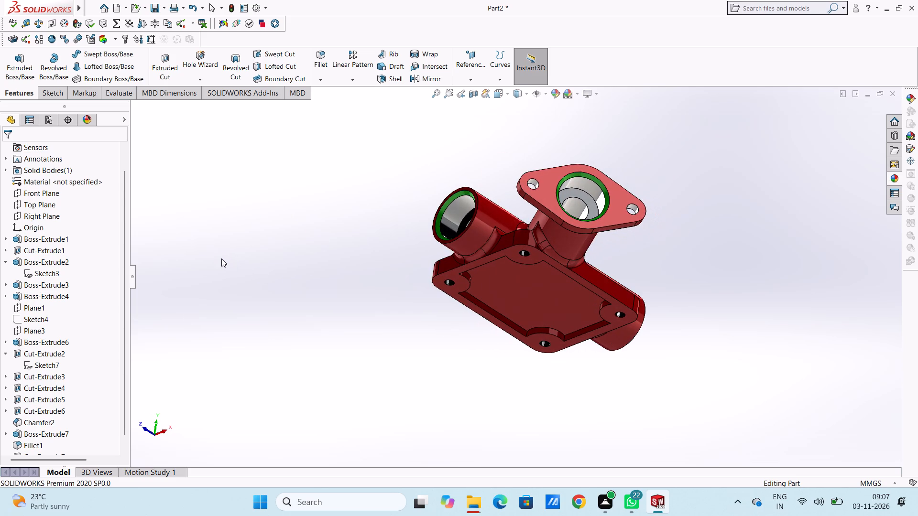
pyautogui.scroll(-1, 627, 301)
pyautogui.moveTo(513, 290); pyautogui.dragTo(494, 313, button='middle')
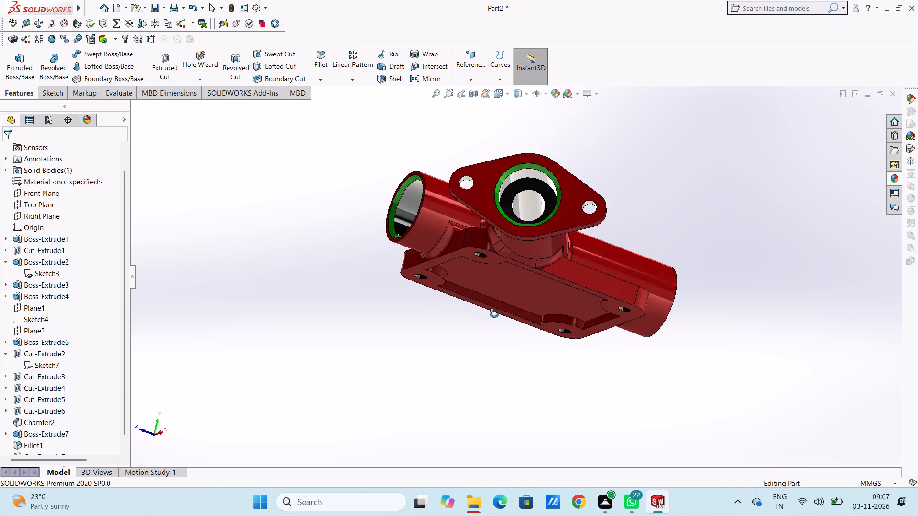
pyautogui.moveTo(494, 313); pyautogui.dragTo(522, 333, button='middle')
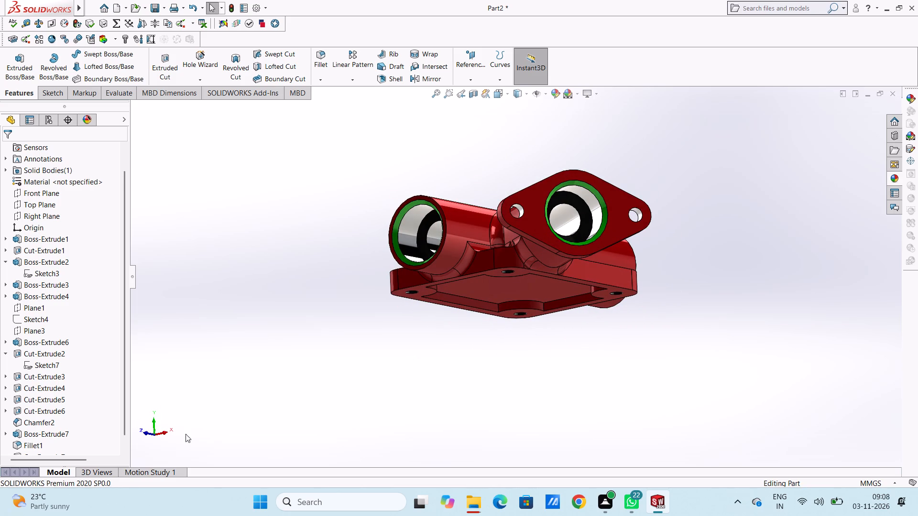
pyautogui.scroll(-6, 126, 412)
pyautogui.click(34, 444)
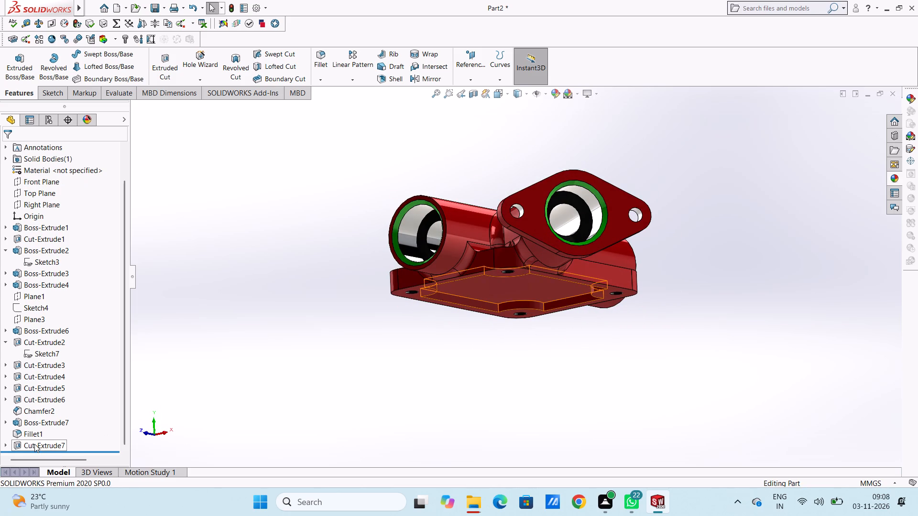
pyautogui.click(82, 431)
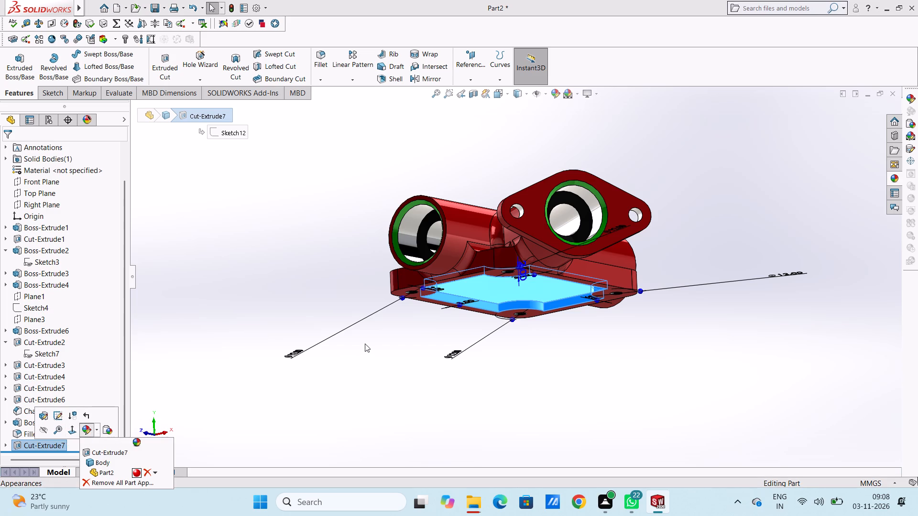
pyautogui.click(97, 452)
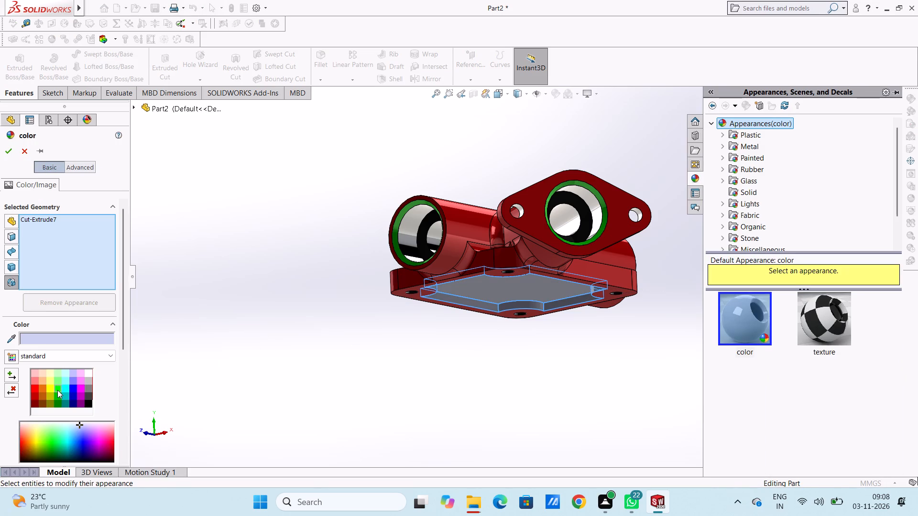
pyautogui.click(57, 390)
pyautogui.click(11, 153)
pyautogui.click(304, 256)
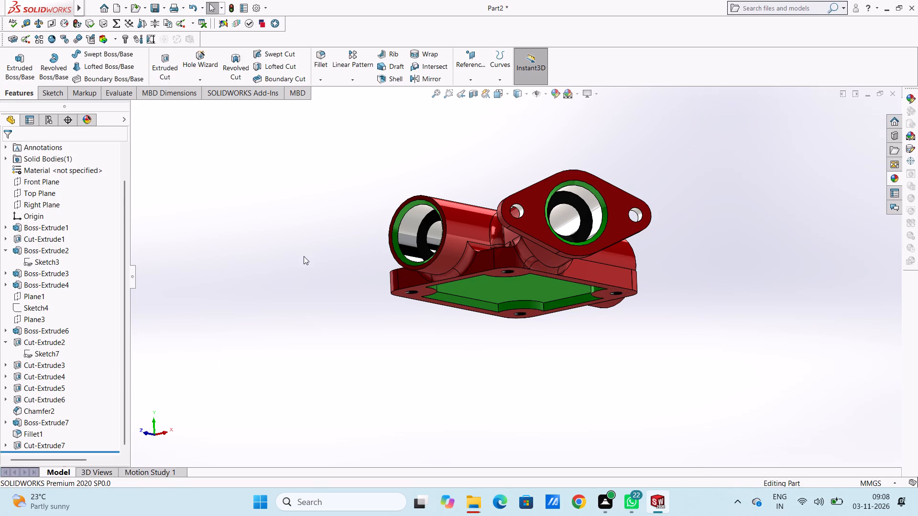
# Show the whole part in the isometric view.
pyautogui.moveTo(328, 320); pyautogui.dragTo(337, 393, button='middle')
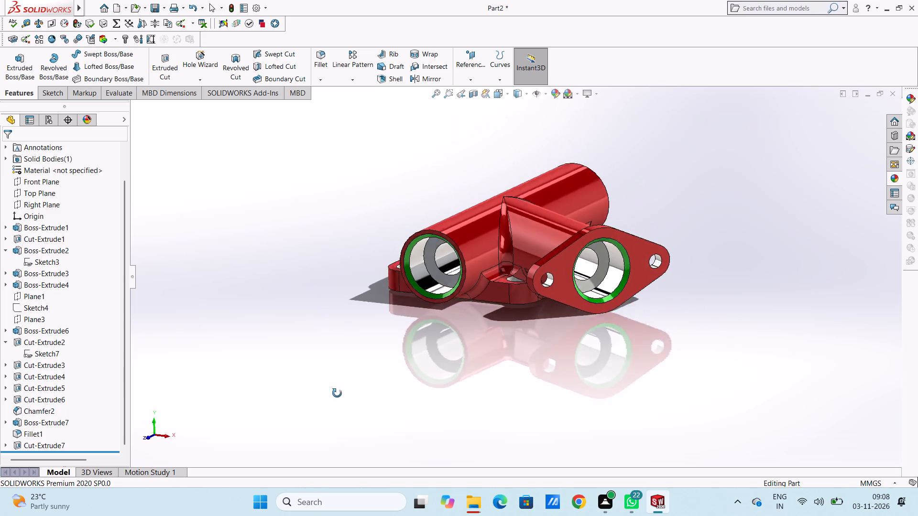
pyautogui.moveTo(337, 393); pyautogui.dragTo(338, 398, button='middle')
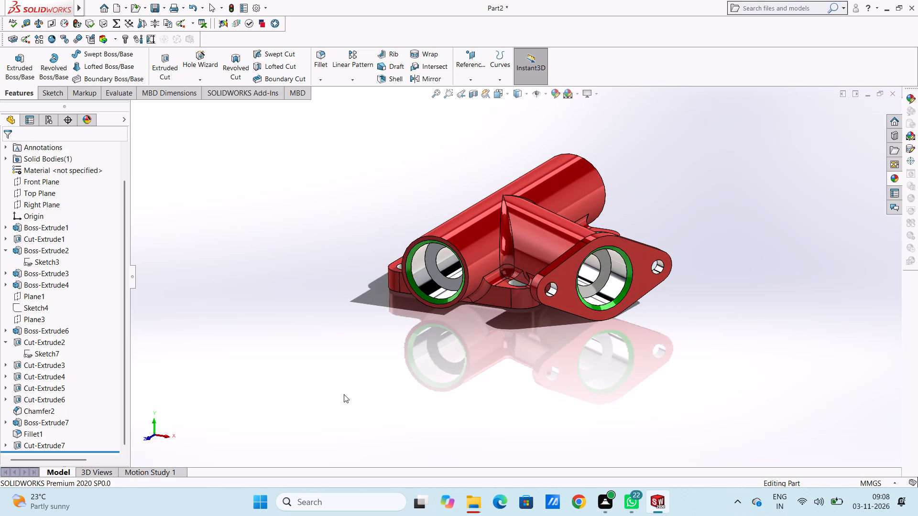
pyautogui.hotkey('ctrl', '7')
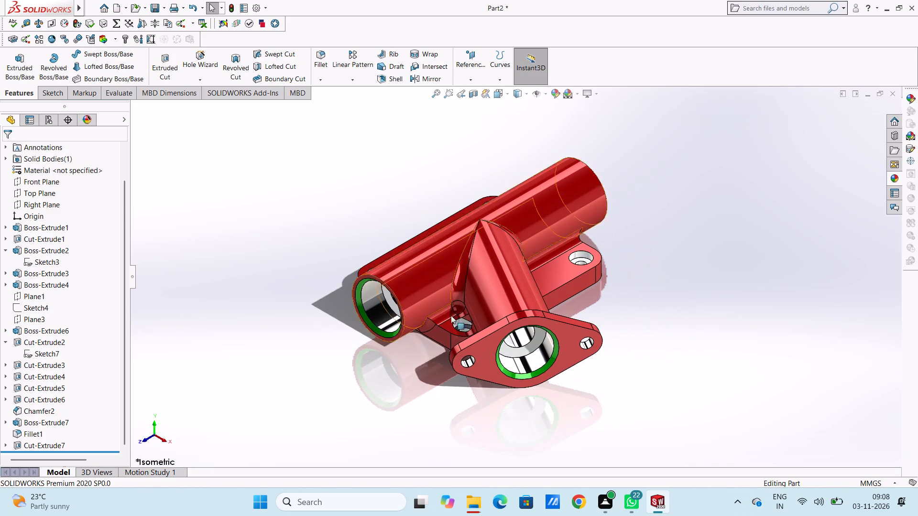
pyautogui.scroll(3, 536, 283)
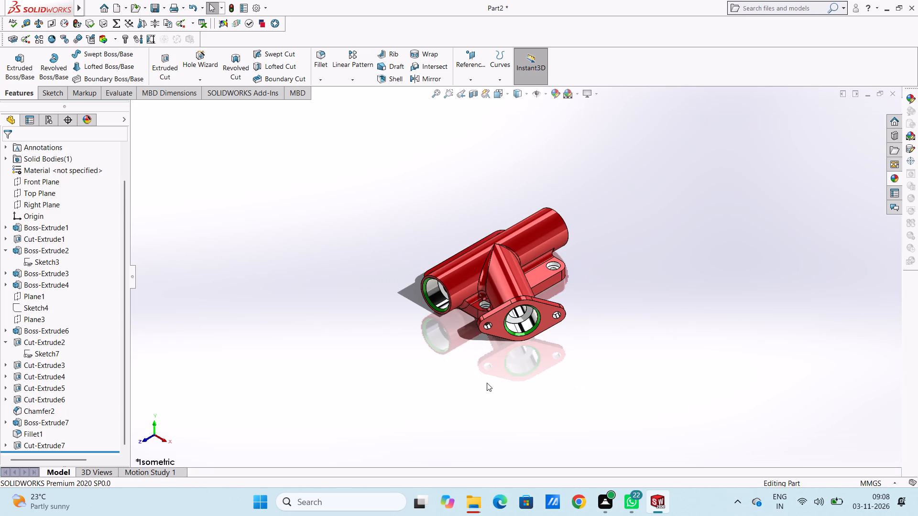
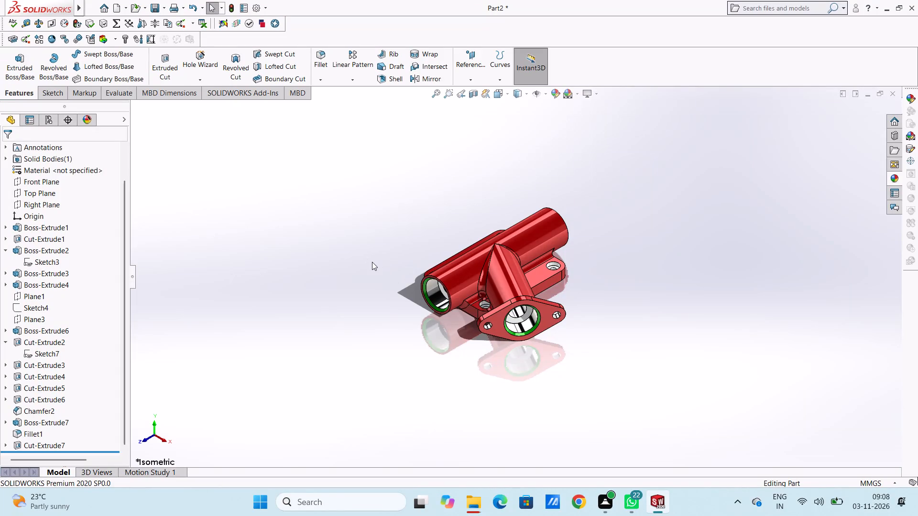
# Save the part in the Documents folder as a SOLIDWORKS part named Y-Junction Manifold Body.
pyautogui.hotkey('ctrl', 's')
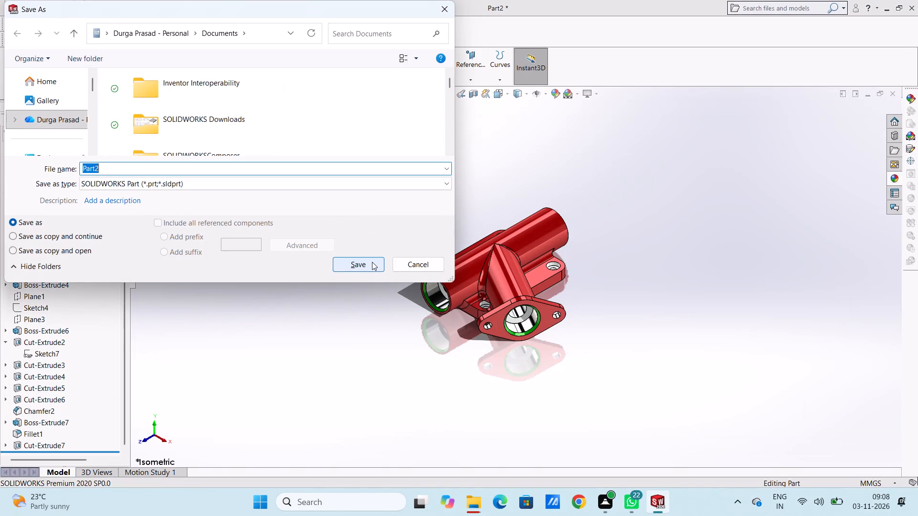
pyautogui.hotkey('ctrl', 'v')
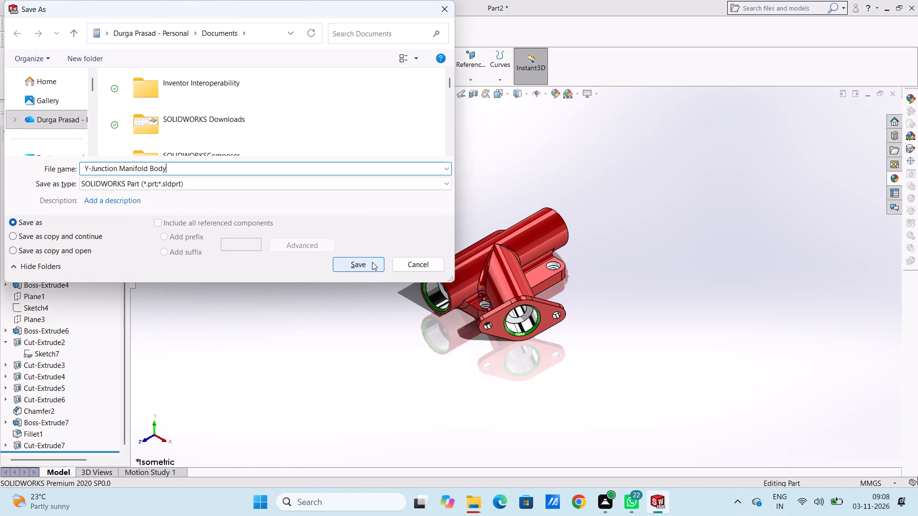
pyautogui.click(365, 263)
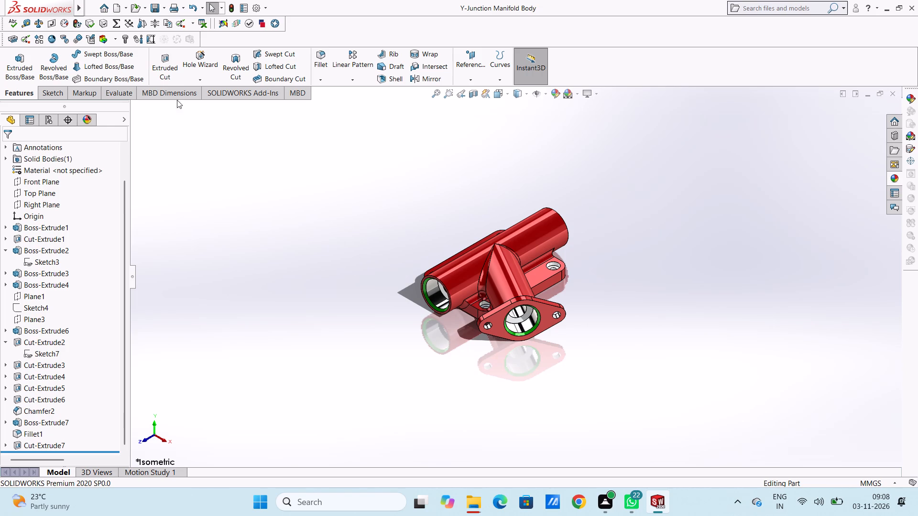
# Save a PDF copy of the part in Adobe Portable Document Format under the name Y-Junction Manifold Body.
pyautogui.click(164, 8)
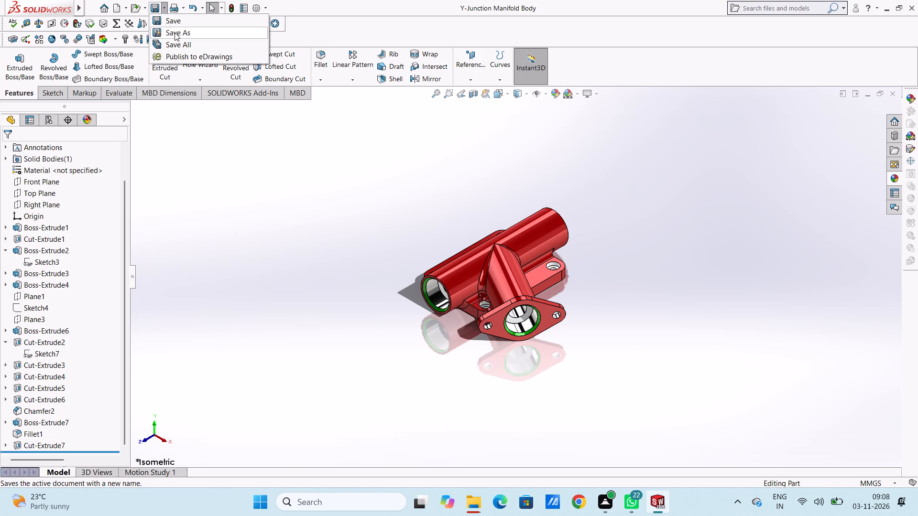
pyautogui.click(175, 30)
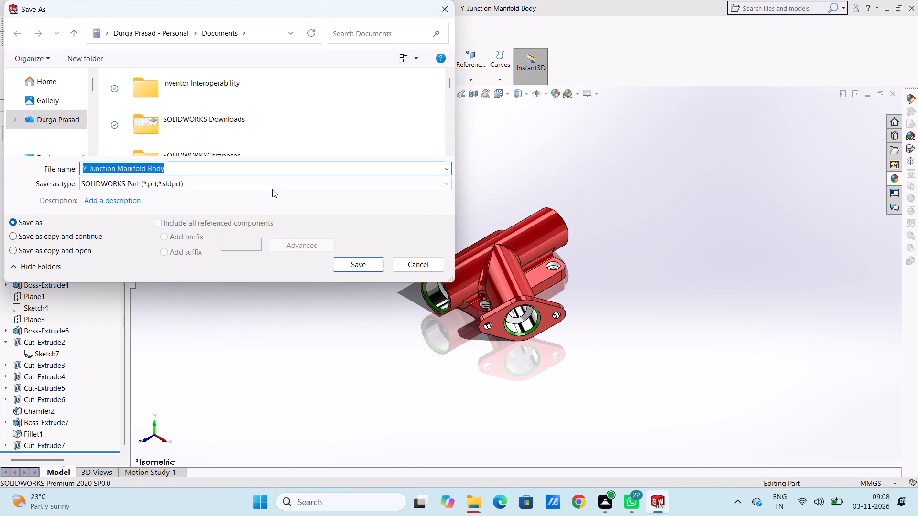
pyautogui.click(271, 184)
pyautogui.click(255, 264)
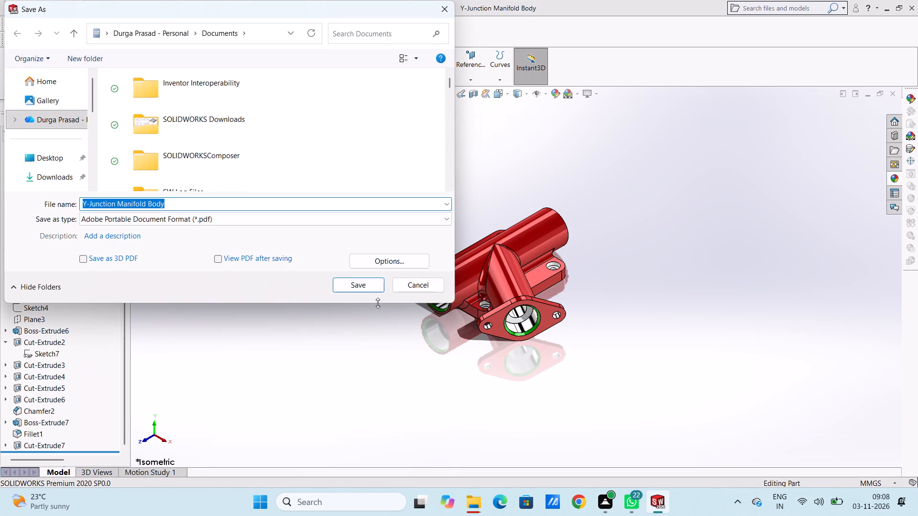
pyautogui.click(353, 288)
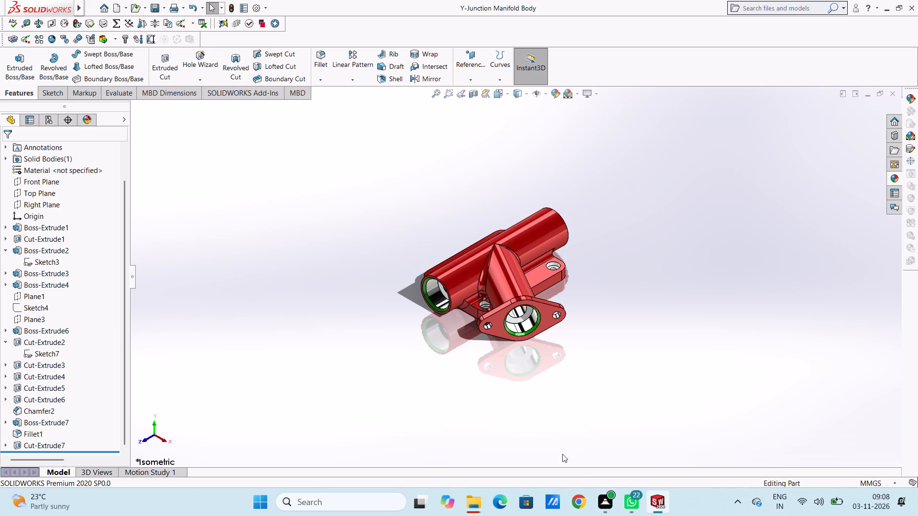